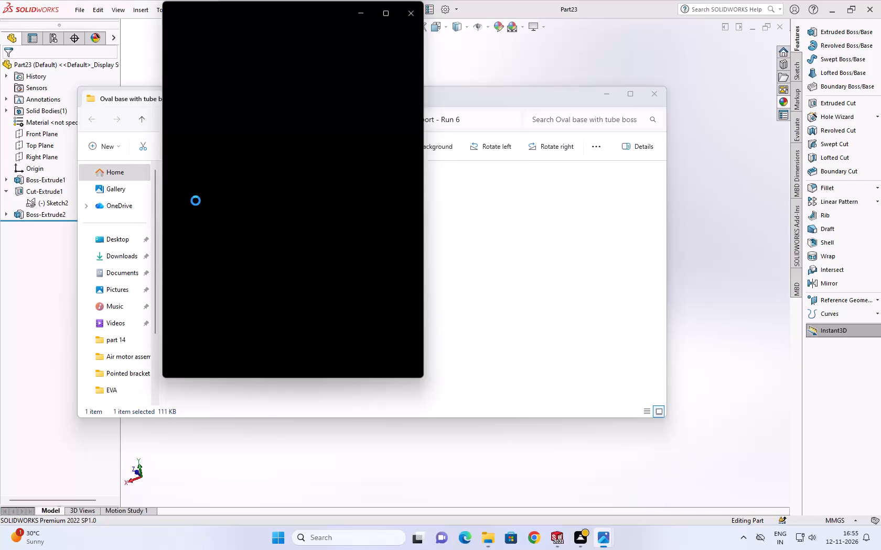
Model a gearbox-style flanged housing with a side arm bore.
Switch back to SOLIDWORKS and close the open bracket part, Part23.
{"action": "left_click", "coordinate": [707, 204]}
{"action": "scroll", "coordinate": [593, 268], "scroll_direction": "up", "scroll_amount": 1}
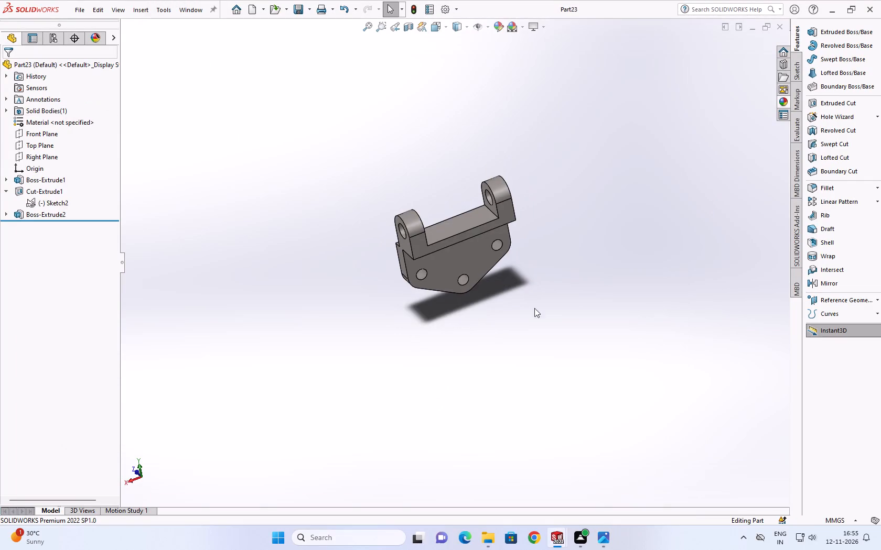
{"action": "scroll", "coordinate": [520, 323], "scroll_direction": "up", "scroll_amount": 3}
{"action": "scroll", "coordinate": [490, 270], "scroll_direction": "down", "scroll_amount": 3}
{"action": "scroll", "coordinate": [306, 200], "scroll_direction": "down", "scroll_amount": 2}
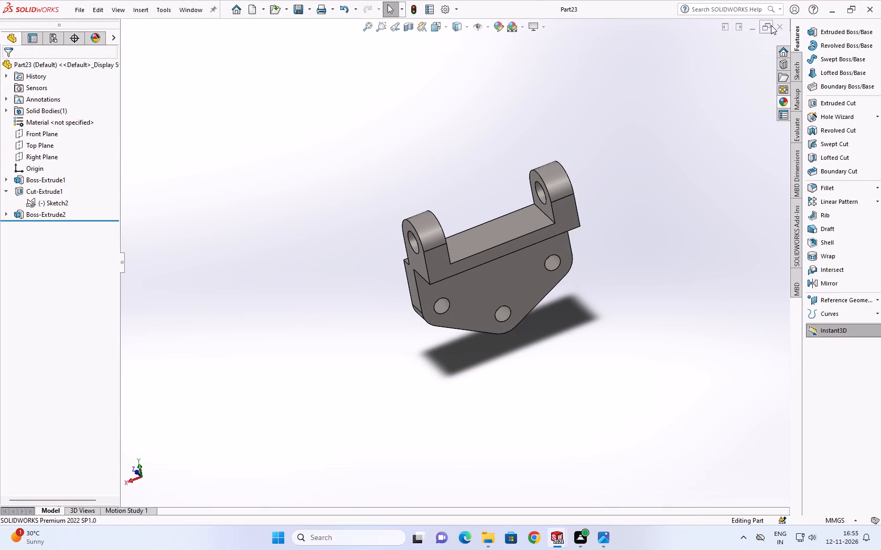
{"action": "left_click", "coordinate": [779, 30]}
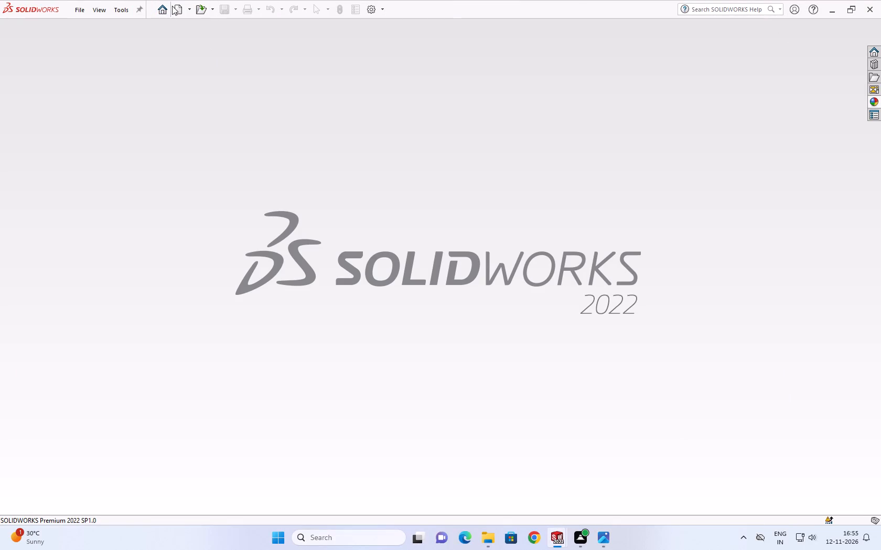
Create a new part document.
{"action": "left_click", "coordinate": [174, 5]}
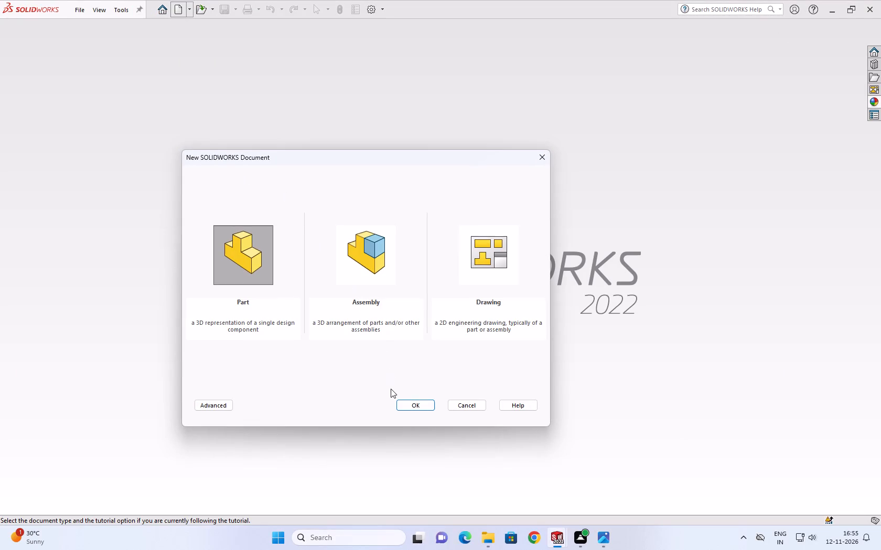
{"action": "left_click", "coordinate": [402, 406]}
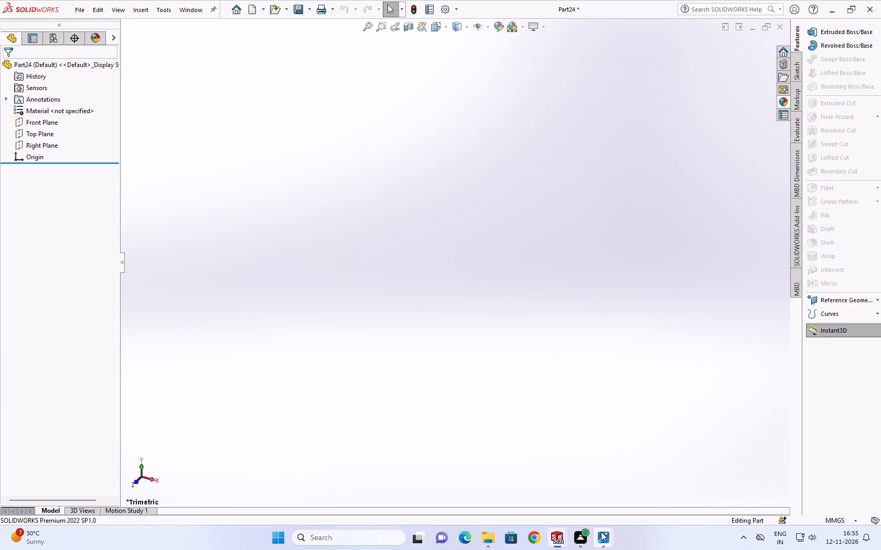
Start a sketch on the Front Plane of the new part.
{"action": "left_click", "coordinate": [587, 444]}
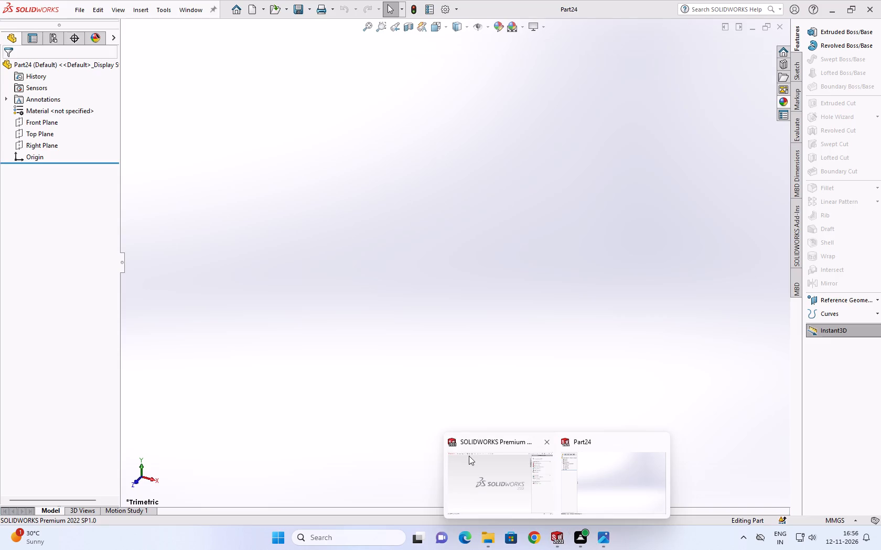
{"action": "left_click", "coordinate": [53, 127]}
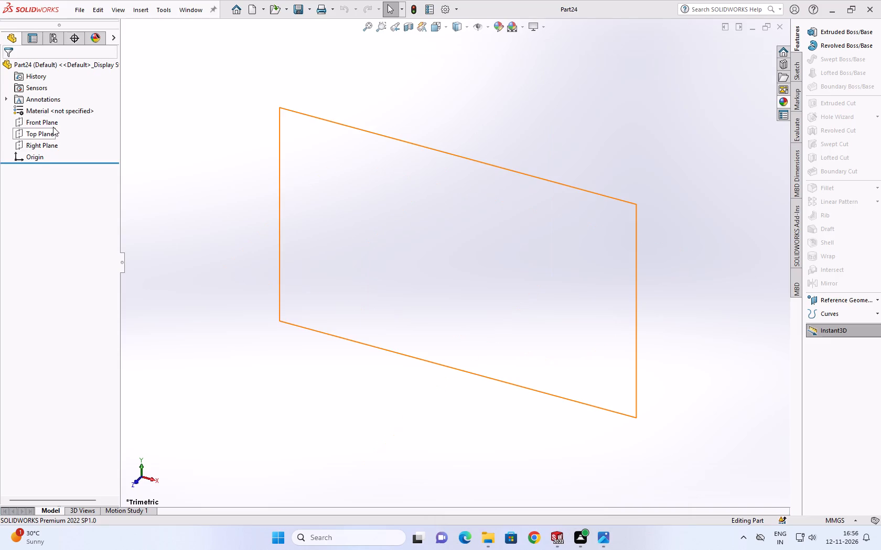
{"action": "left_click", "coordinate": [57, 114]}
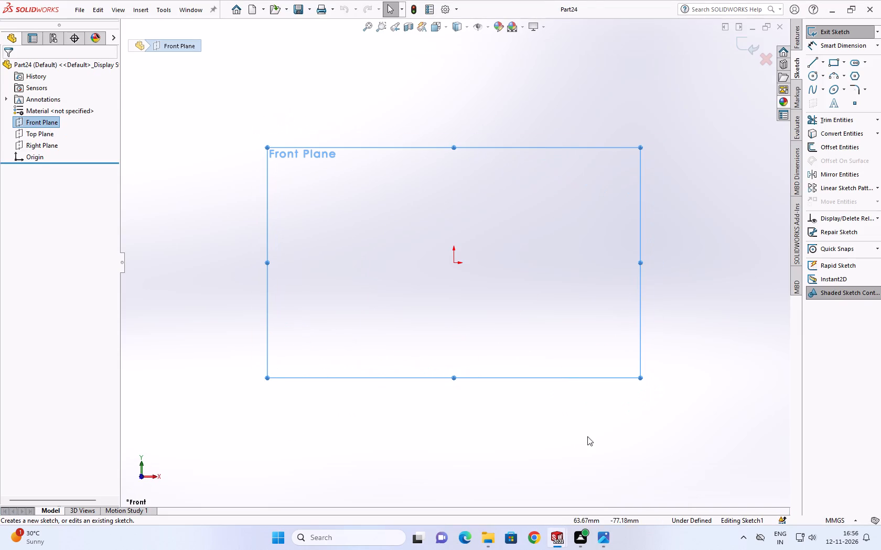
Switch to the reference drawing in Photos and examine its plan views, section views and dimensions for the flanged base shape.
{"action": "left_click", "coordinate": [595, 492]}
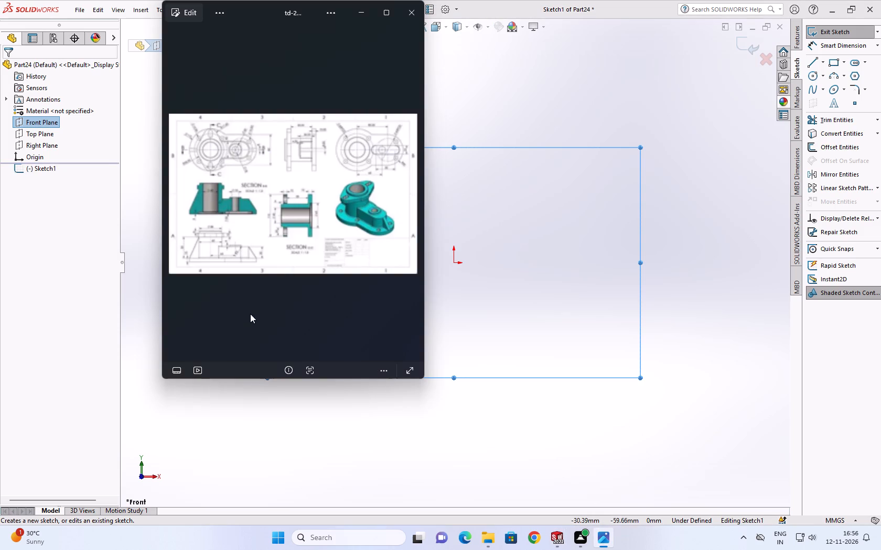
{"action": "scroll", "coordinate": [356, 211], "scroll_direction": "up", "scroll_amount": 3}
{"action": "scroll", "coordinate": [354, 160], "scroll_direction": "up", "scroll_amount": 1}
{"action": "scroll", "coordinate": [306, 139], "scroll_direction": "down", "scroll_amount": 6}
{"action": "scroll", "coordinate": [249, 180], "scroll_direction": "up", "scroll_amount": 1}
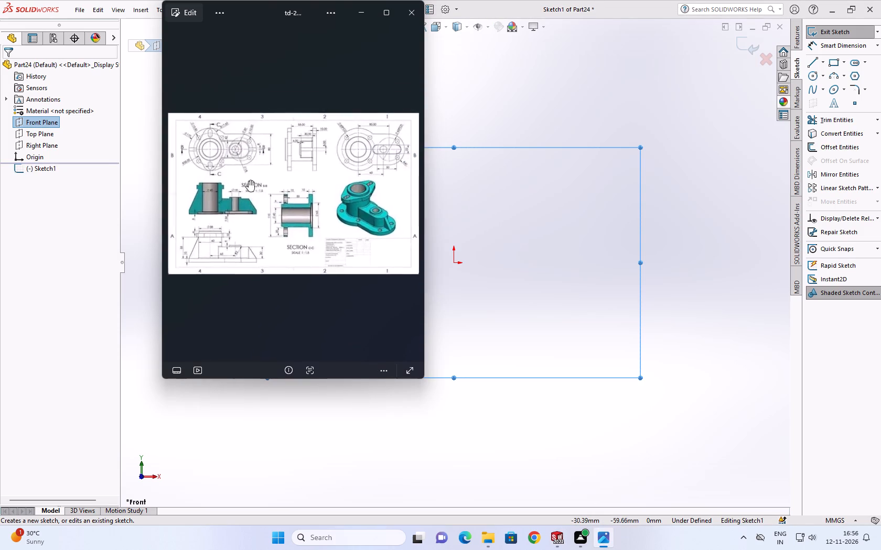
{"action": "scroll", "coordinate": [249, 180], "scroll_direction": "up", "scroll_amount": 9}
{"action": "middle_click_drag", "start_coordinate": [232, 136], "coordinate": [293, 175]}
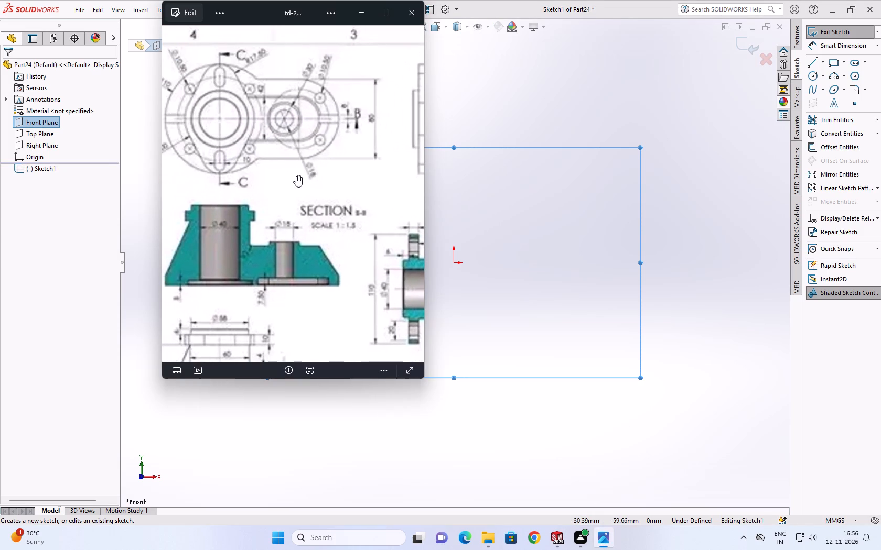
{"action": "scroll", "coordinate": [296, 175], "scroll_direction": "down", "scroll_amount": 15}
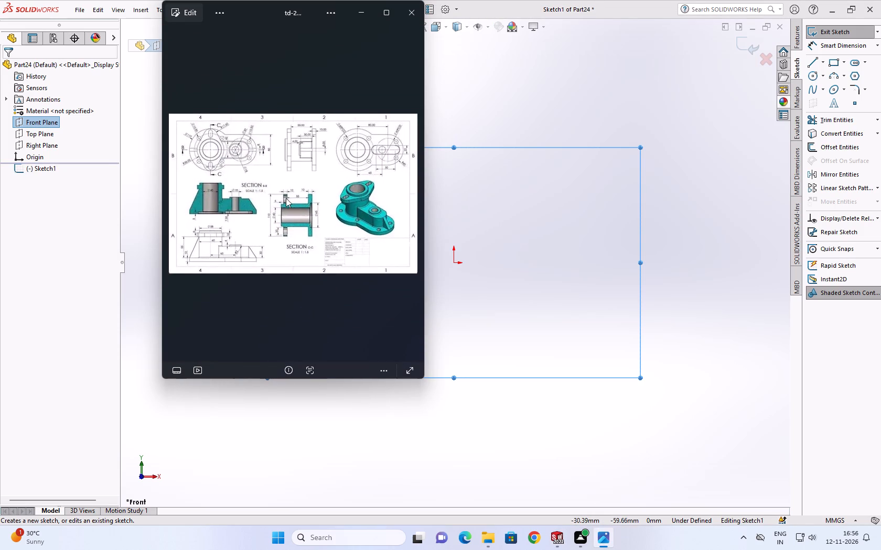
{"action": "scroll", "coordinate": [276, 157], "scroll_direction": "up", "scroll_amount": 2}
{"action": "scroll", "coordinate": [268, 166], "scroll_direction": "down", "scroll_amount": 2}
{"action": "scroll", "coordinate": [311, 158], "scroll_direction": "up", "scroll_amount": 1}
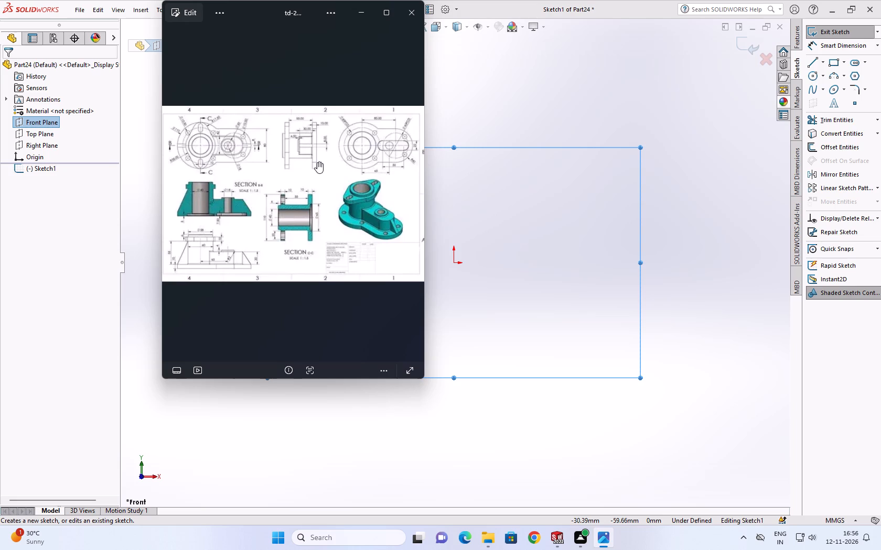
{"action": "scroll", "coordinate": [345, 131], "scroll_direction": "up", "scroll_amount": 1}
{"action": "scroll", "coordinate": [368, 124], "scroll_direction": "down", "scroll_amount": 2}
{"action": "middle_click_drag", "start_coordinate": [369, 123], "coordinate": [335, 148]}
{"action": "scroll", "coordinate": [369, 123], "scroll_direction": "down", "scroll_amount": 1}
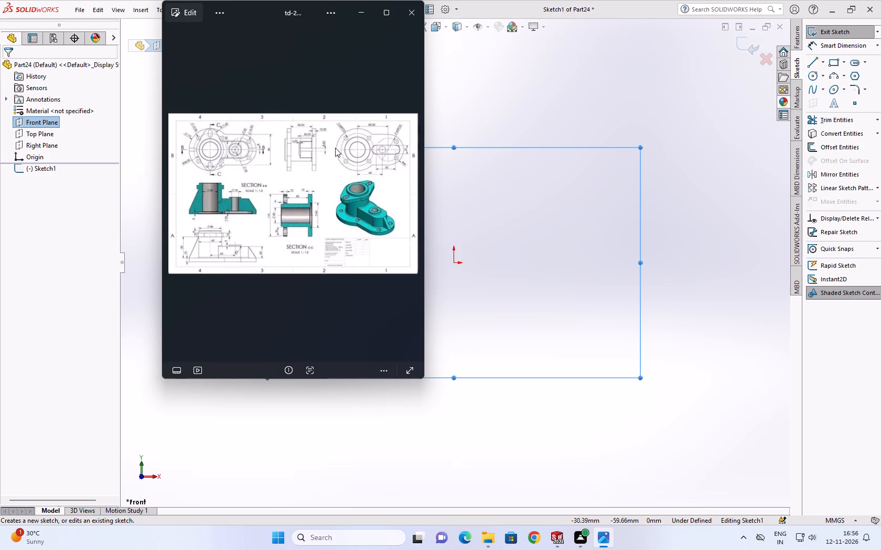
{"action": "middle_click_drag", "start_coordinate": [335, 148], "coordinate": [330, 150]}
{"action": "scroll", "coordinate": [373, 133], "scroll_direction": "down", "scroll_amount": 2}
{"action": "scroll", "coordinate": [373, 133], "scroll_direction": "up", "scroll_amount": 8}
{"action": "middle_click_drag", "start_coordinate": [377, 138], "coordinate": [540, 177]}
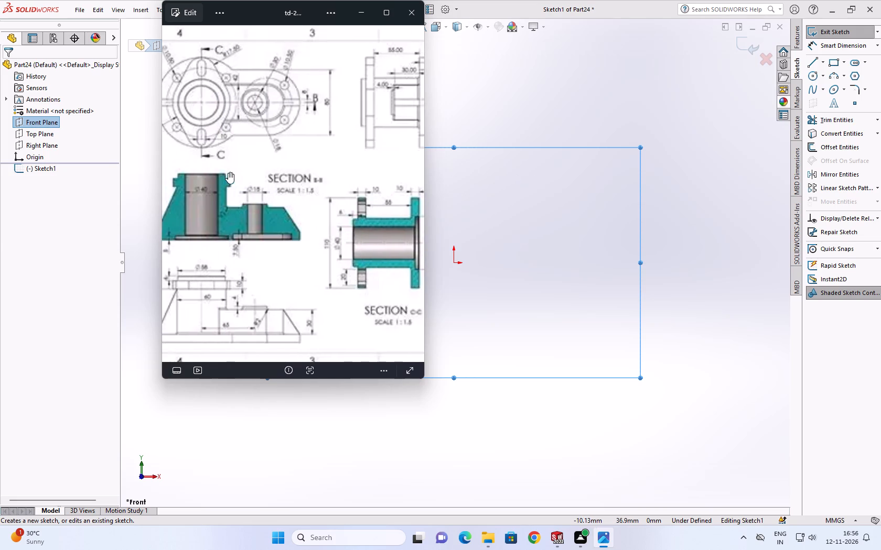
{"action": "middle_click_drag", "start_coordinate": [223, 171], "coordinate": [304, 172]}
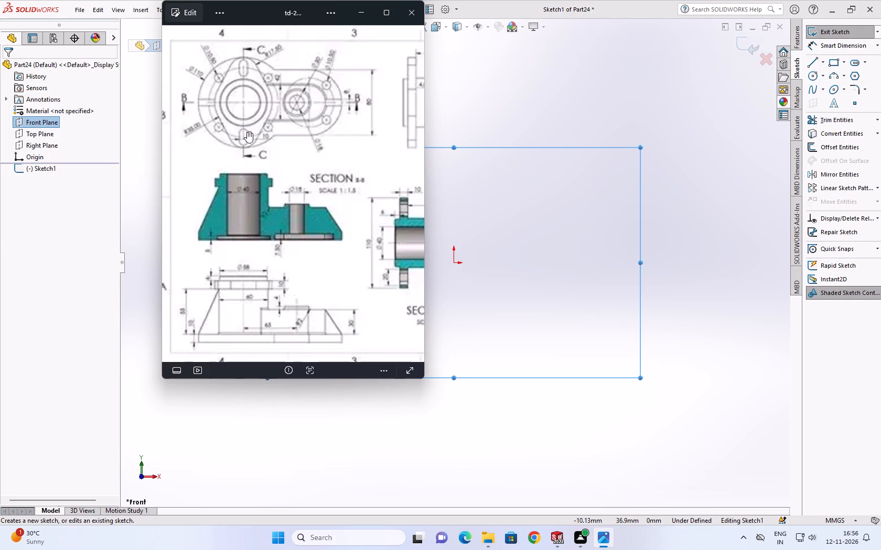
{"action": "scroll", "coordinate": [212, 95], "scroll_direction": "down", "scroll_amount": 2}
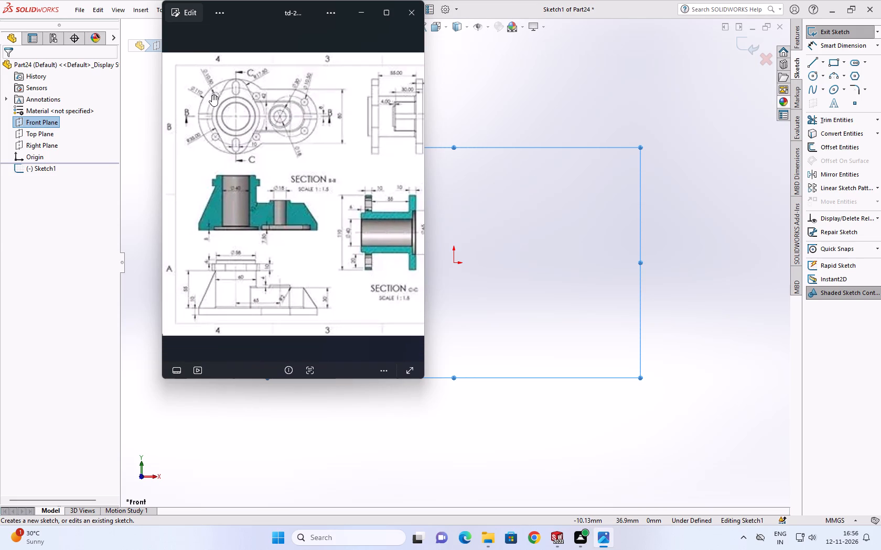
{"action": "scroll", "coordinate": [303, 103], "scroll_direction": "up", "scroll_amount": 1}
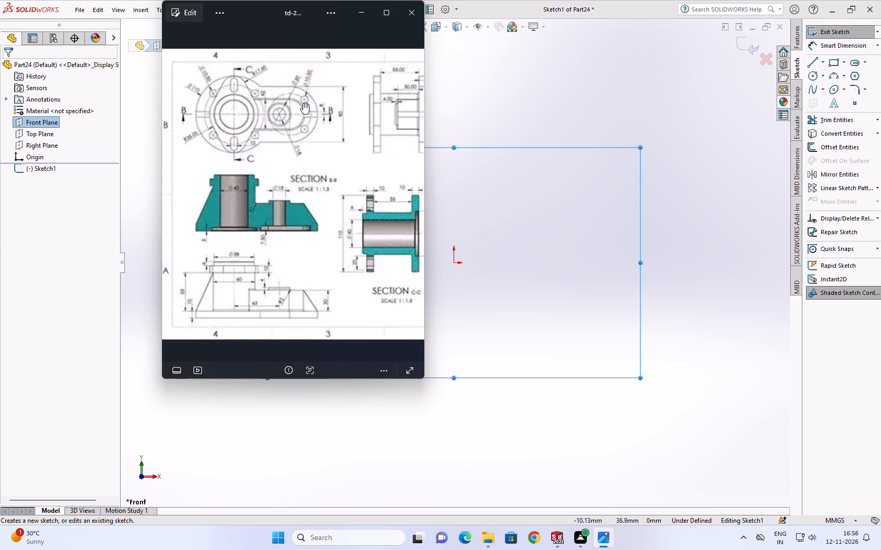
{"action": "scroll", "coordinate": [303, 103], "scroll_direction": "up", "scroll_amount": 1}
{"action": "scroll", "coordinate": [303, 103], "scroll_direction": "down", "scroll_amount": 4}
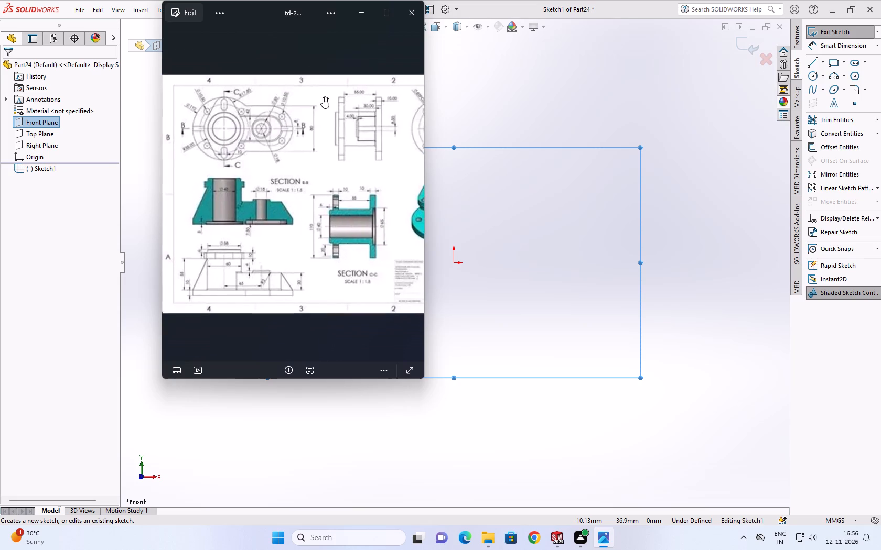
{"action": "scroll", "coordinate": [368, 83], "scroll_direction": "down", "scroll_amount": 6}
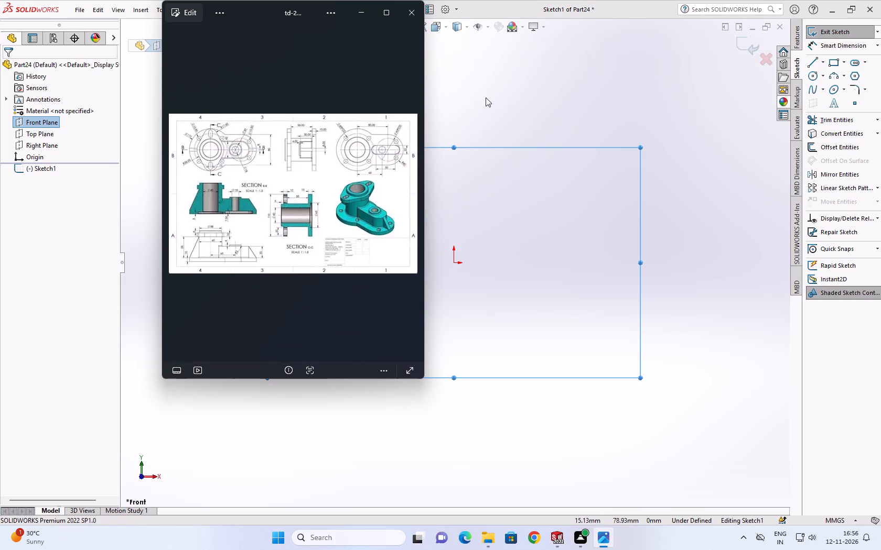
Back in SOLIDWORKS, sketch a circle of about 81 mm radius centred on the origin.
{"action": "left_click", "coordinate": [816, 80]}
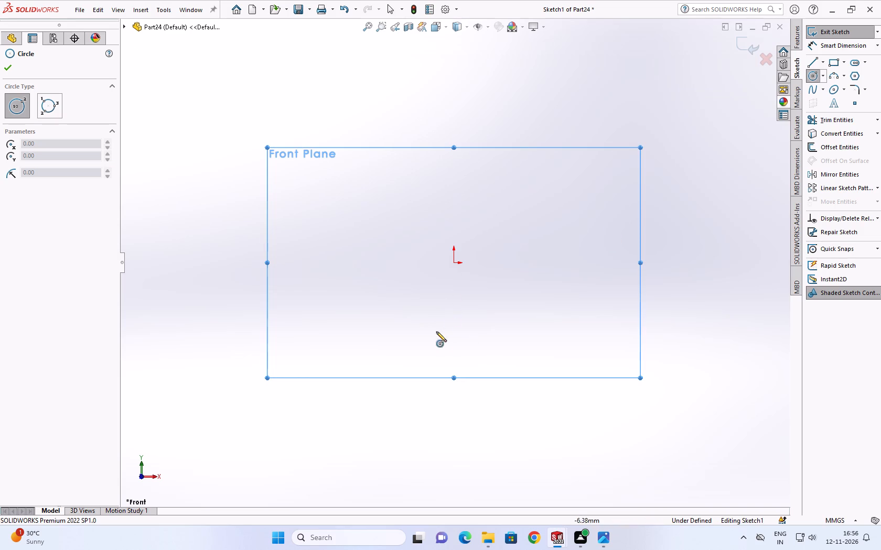
{"action": "left_click", "coordinate": [454, 262]}
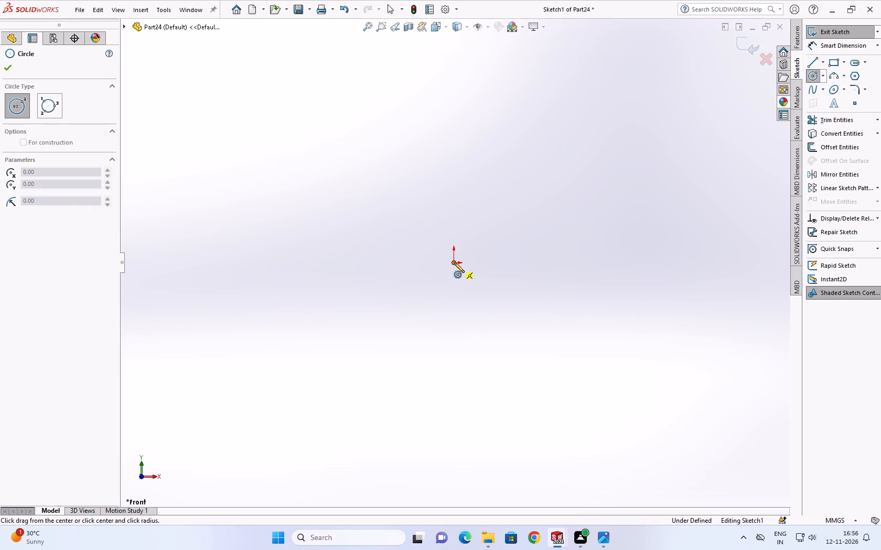
{"action": "left_click", "coordinate": [454, 262]}
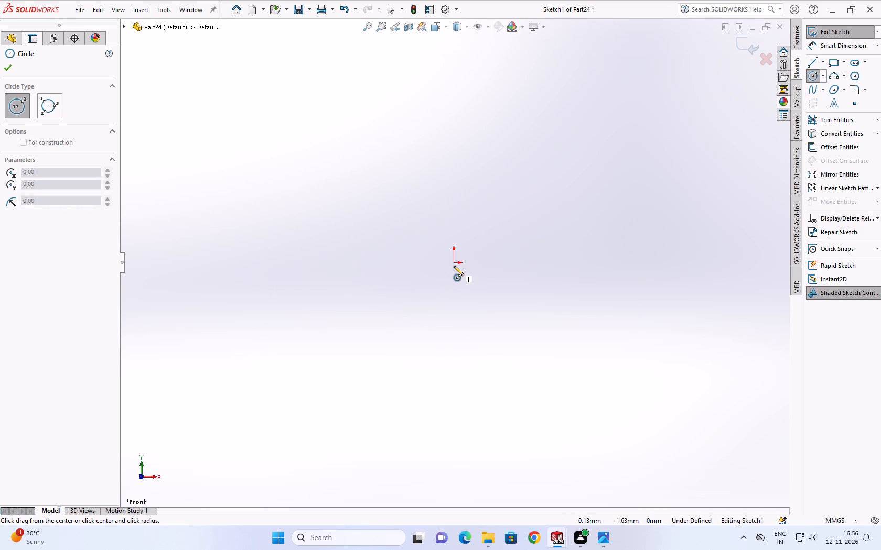
{"action": "left_click", "coordinate": [454, 266]}
{"action": "left_click", "coordinate": [299, 334]}
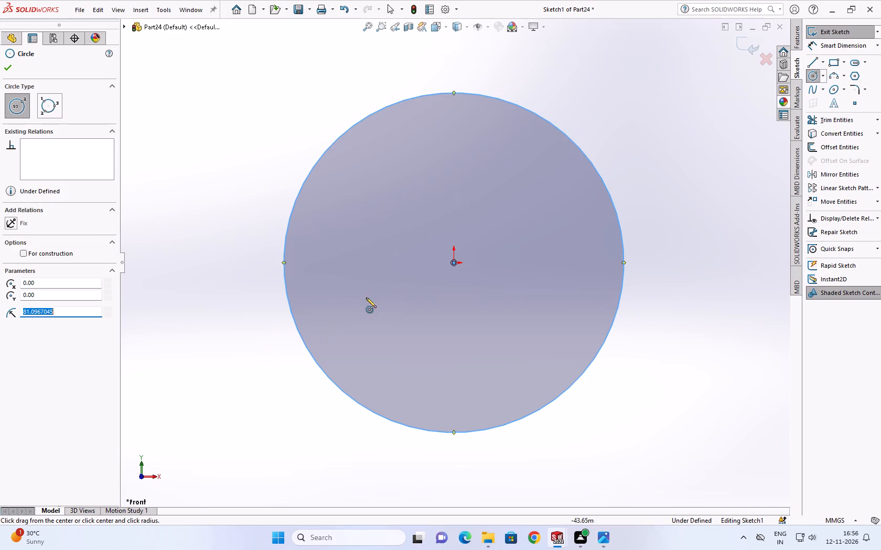
Sketch a second circle of about 80 mm radius, centred about 238 mm to the right of the origin on its horizontal line.
{"action": "scroll", "coordinate": [745, 234], "scroll_direction": "up", "scroll_amount": 1}
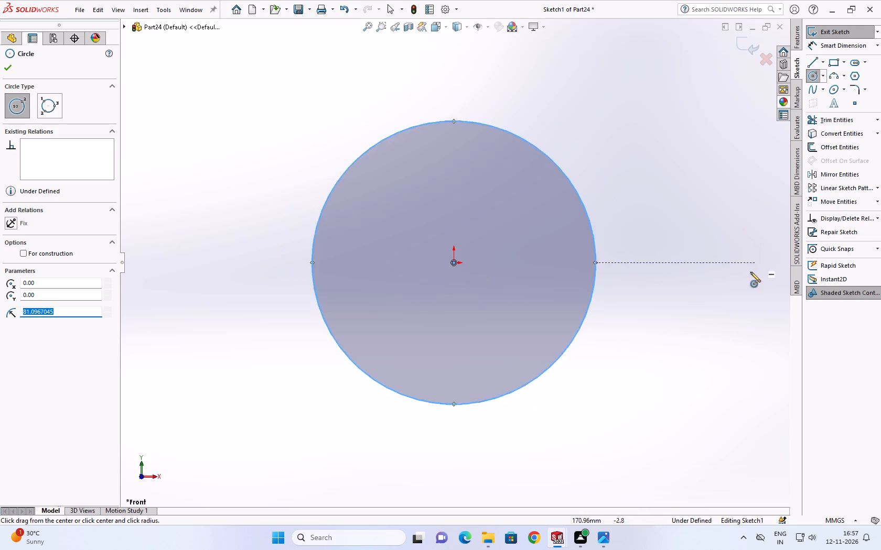
{"action": "scroll", "coordinate": [748, 273], "scroll_direction": "up", "scroll_amount": 3}
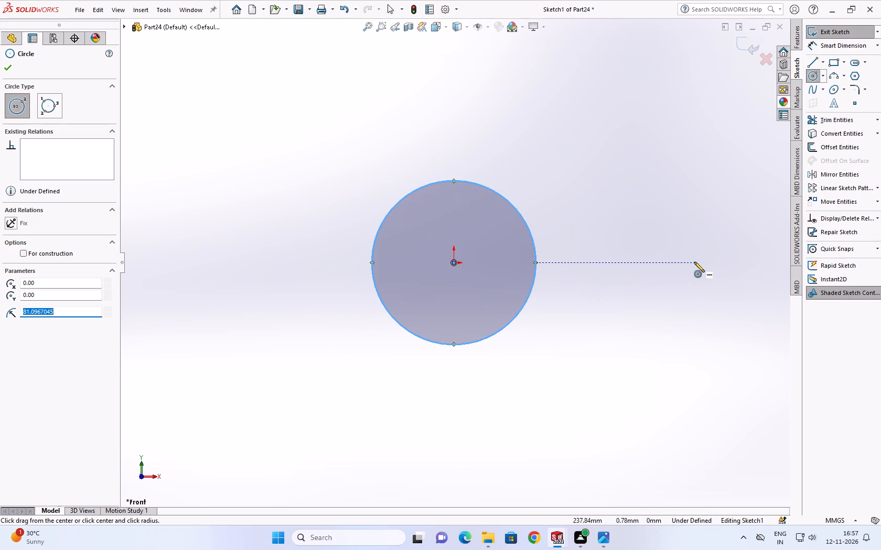
{"action": "left_click", "coordinate": [694, 262]}
{"action": "left_click", "coordinate": [619, 294]}
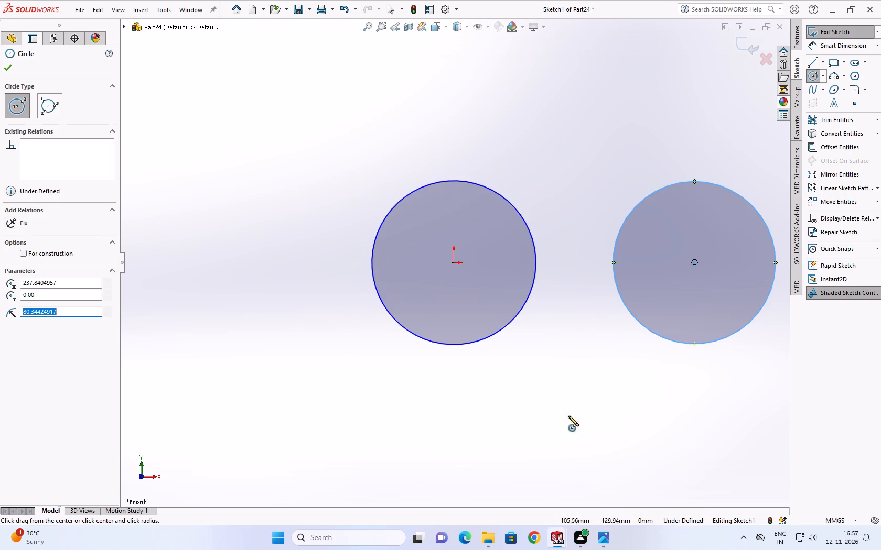
Switch to the reference drawing in Photos, examine the plan views and sections for the two base circles' dimensions, and close it.
{"action": "left_click", "coordinate": [598, 536]}
{"action": "scroll", "coordinate": [325, 227], "scroll_direction": "up", "scroll_amount": 1}
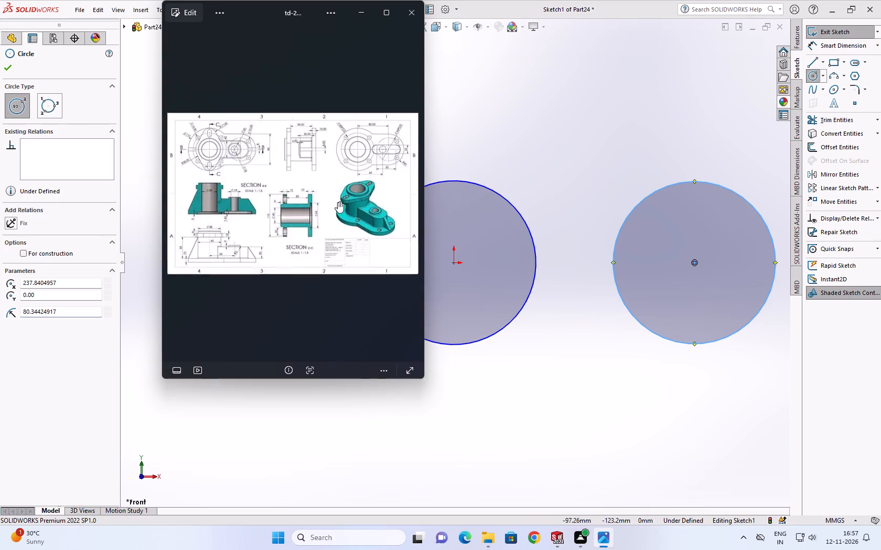
{"action": "scroll", "coordinate": [338, 202], "scroll_direction": "up", "scroll_amount": 1}
{"action": "scroll", "coordinate": [361, 130], "scroll_direction": "up", "scroll_amount": 4}
{"action": "scroll", "coordinate": [343, 149], "scroll_direction": "down", "scroll_amount": 1}
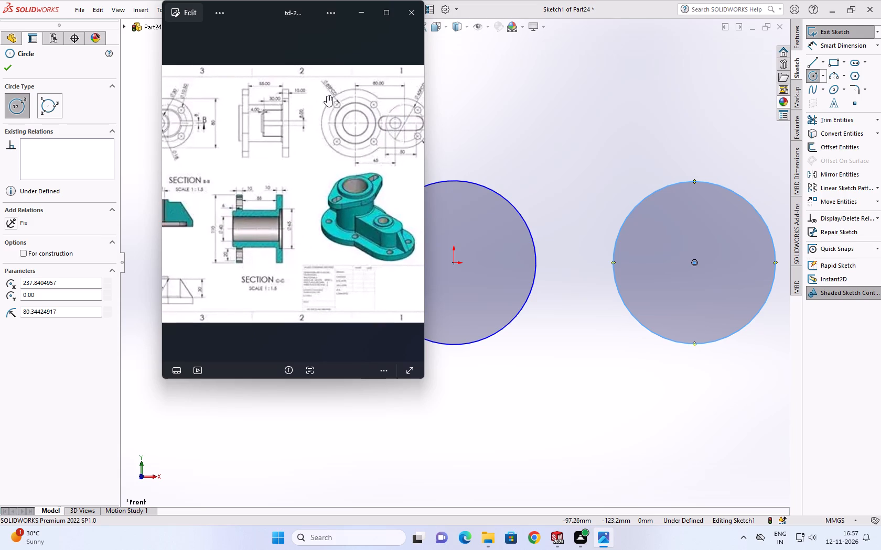
{"action": "scroll", "coordinate": [318, 94], "scroll_direction": "up", "scroll_amount": 1}
{"action": "scroll", "coordinate": [283, 99], "scroll_direction": "down", "scroll_amount": 13}
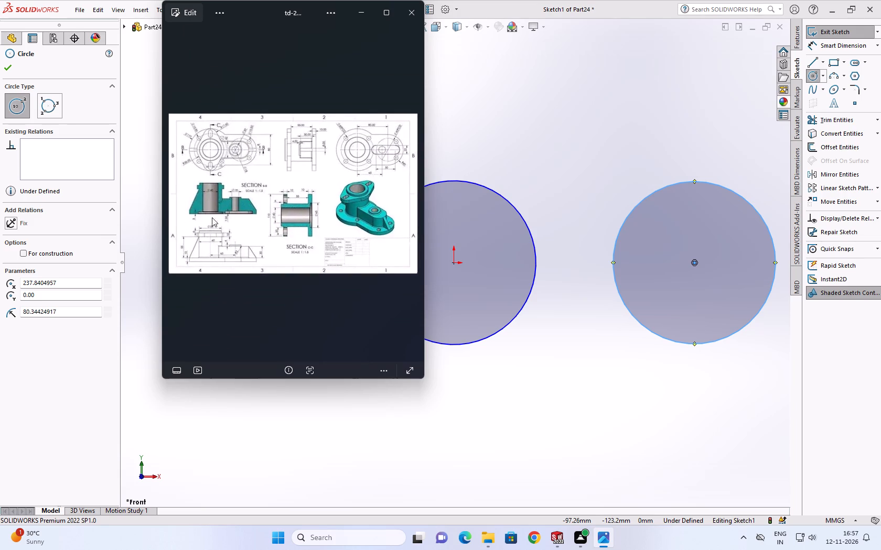
{"action": "scroll", "coordinate": [257, 145], "scroll_direction": "up", "scroll_amount": 7}
{"action": "middle_click_drag", "start_coordinate": [209, 129], "coordinate": [337, 149]}
{"action": "scroll", "coordinate": [261, 102], "scroll_direction": "down", "scroll_amount": 4}
{"action": "scroll", "coordinate": [233, 97], "scroll_direction": "up", "scroll_amount": 4}
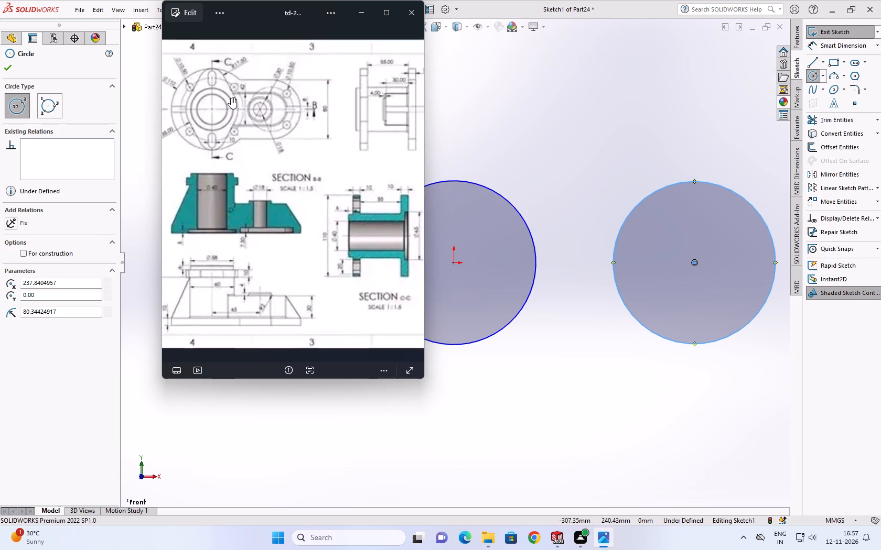
{"action": "scroll", "coordinate": [231, 97], "scroll_direction": "up", "scroll_amount": 4}
{"action": "middle_click_drag", "start_coordinate": [223, 94], "coordinate": [269, 97]}
{"action": "scroll", "coordinate": [223, 107], "scroll_direction": "down", "scroll_amount": 1}
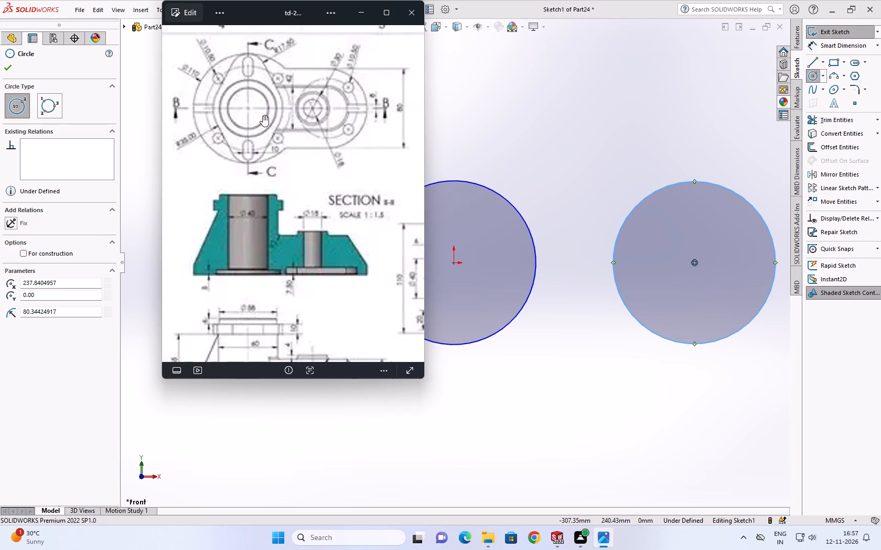
{"action": "scroll", "coordinate": [270, 114], "scroll_direction": "down", "scroll_amount": 1}
{"action": "middle_click_drag", "start_coordinate": [270, 114], "coordinate": [84, 121]}
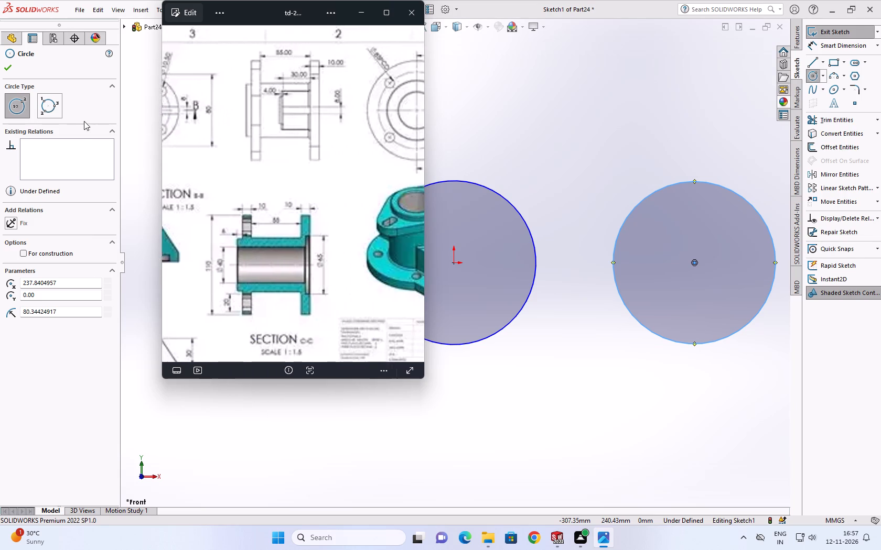
{"action": "middle_click_drag", "start_coordinate": [84, 121], "coordinate": [225, 121]}
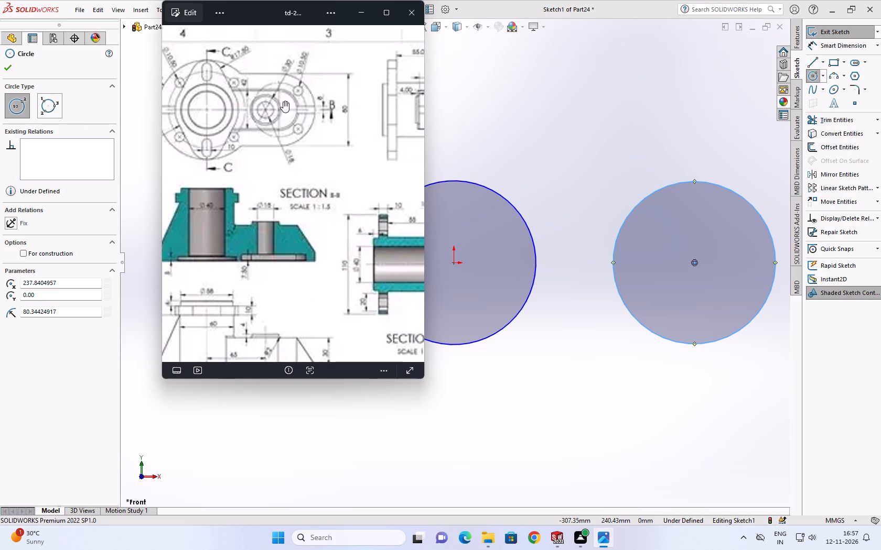
{"action": "middle_click_drag", "start_coordinate": [284, 101], "coordinate": [137, 124]}
{"action": "scroll", "coordinate": [284, 101], "scroll_direction": "down", "scroll_amount": 1}
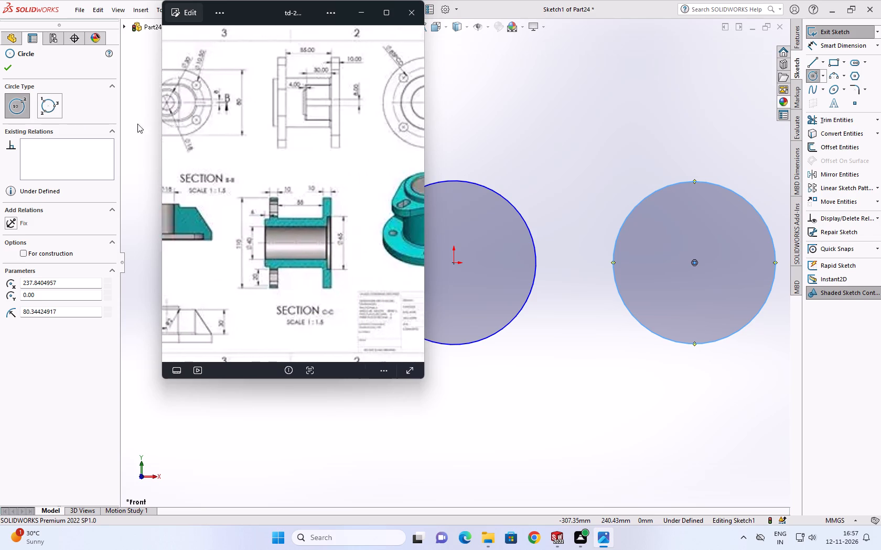
{"action": "middle_click_drag", "start_coordinate": [137, 124], "coordinate": [46, 130]}
{"action": "scroll", "coordinate": [302, 71], "scroll_direction": "up", "scroll_amount": 3}
{"action": "scroll", "coordinate": [343, 81], "scroll_direction": "down", "scroll_amount": 2}
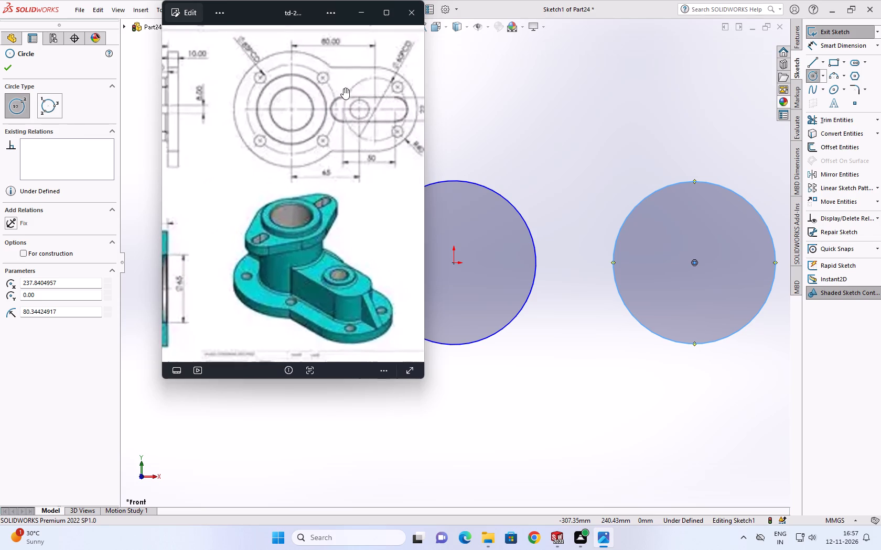
{"action": "scroll", "coordinate": [343, 88], "scroll_direction": "down", "scroll_amount": 6}
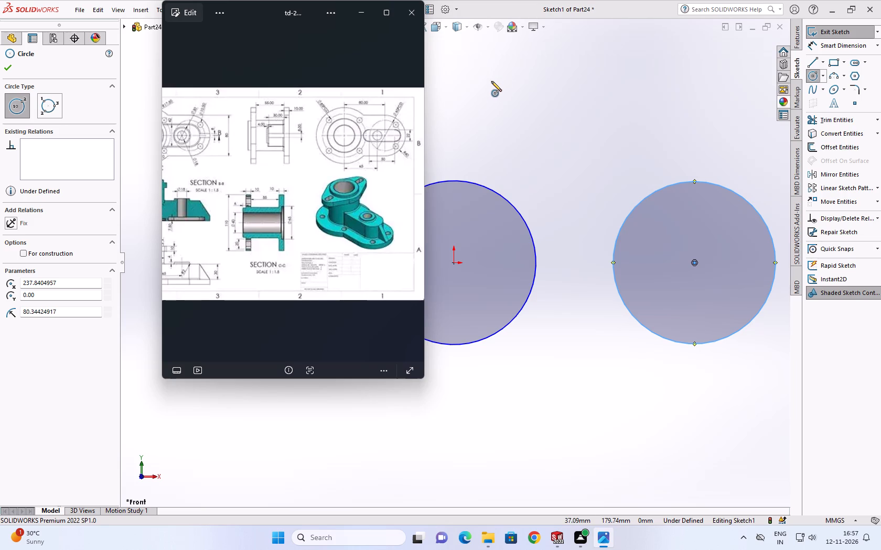
{"action": "key", "text": "Escape"}
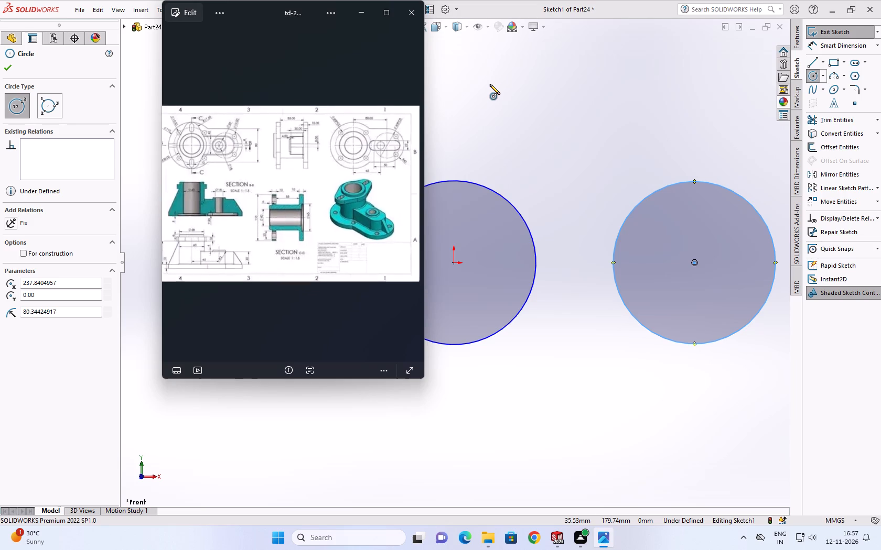
{"action": "key", "text": "Escape"}
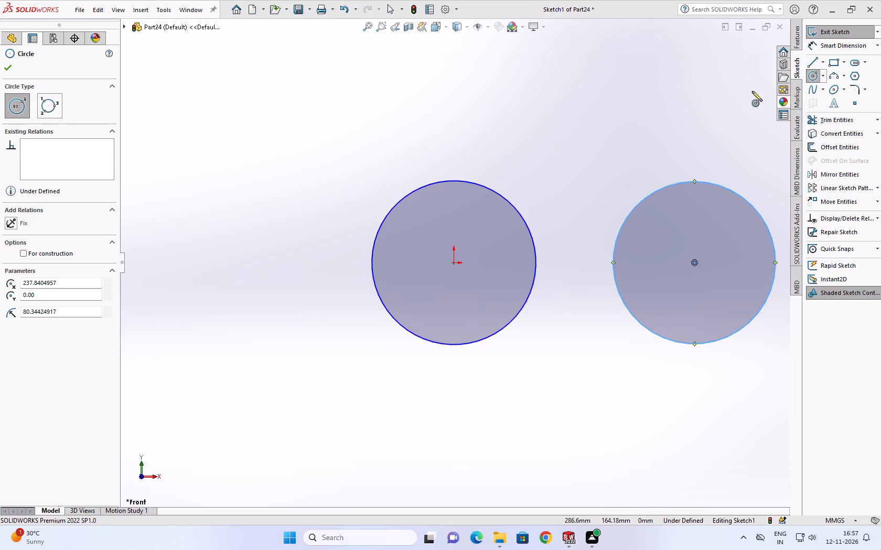
In SOLIDWORKS, dimension the circle centred on the origin to a diameter of 110 mm.
{"action": "left_click", "coordinate": [812, 40]}
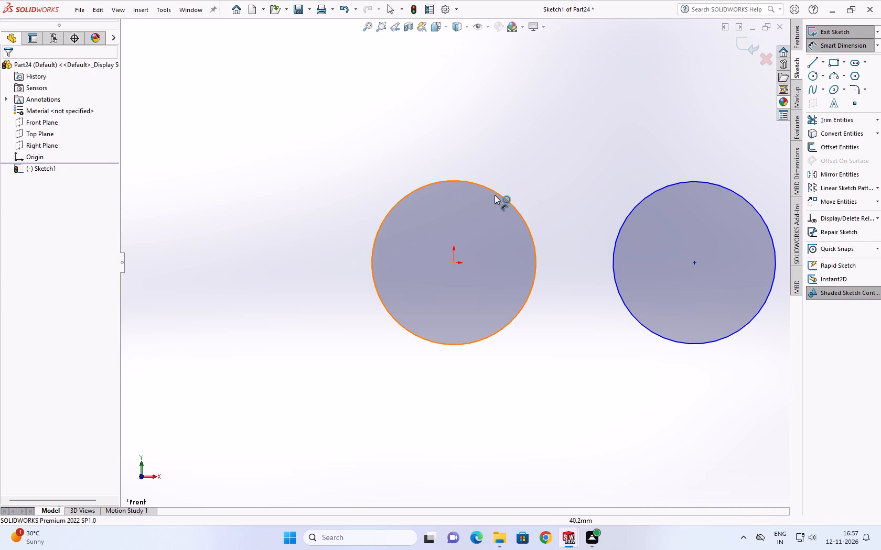
{"action": "left_click", "coordinate": [495, 195]}
{"action": "left_click", "coordinate": [378, 180]}
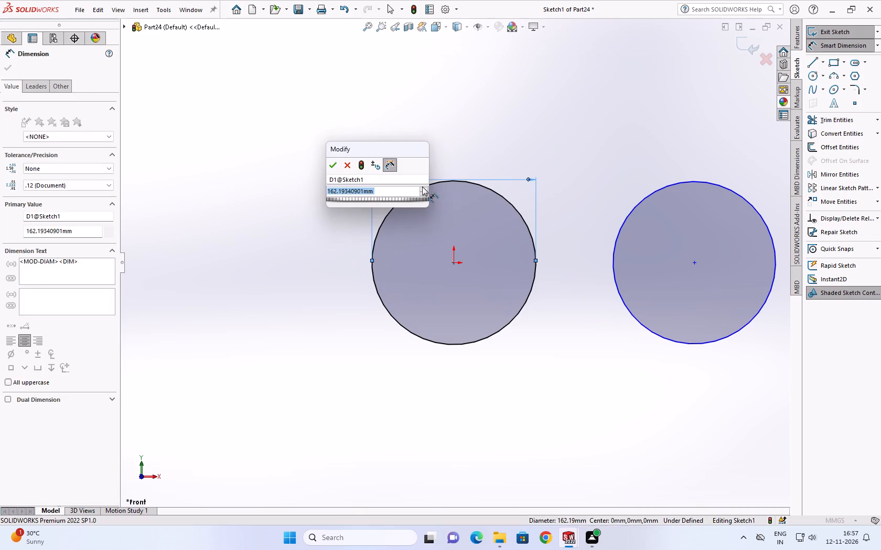
{"action": "type", "text": "110"}
{"action": "key", "text": "Return"}
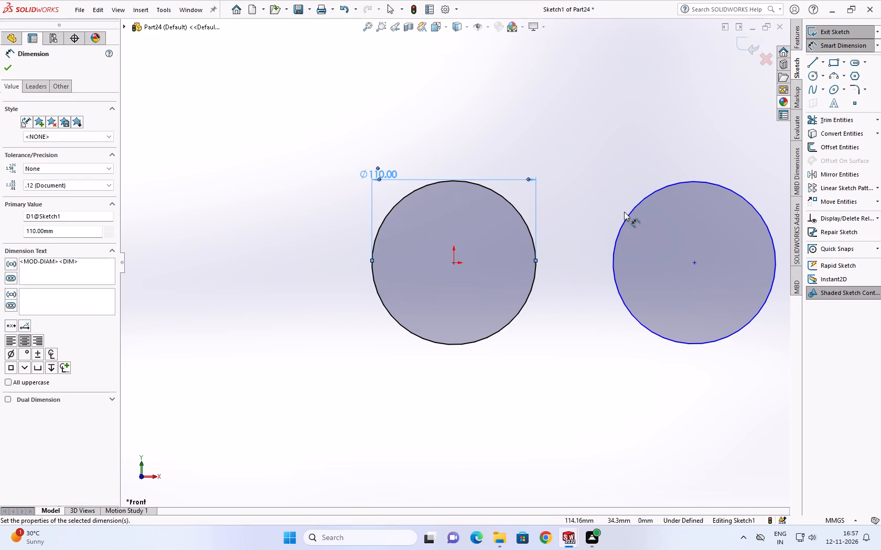
Dimension the second circle, away from the origin, to a diameter of 60 mm.
{"action": "left_click", "coordinate": [627, 215]}
{"action": "left_click", "coordinate": [608, 200]}
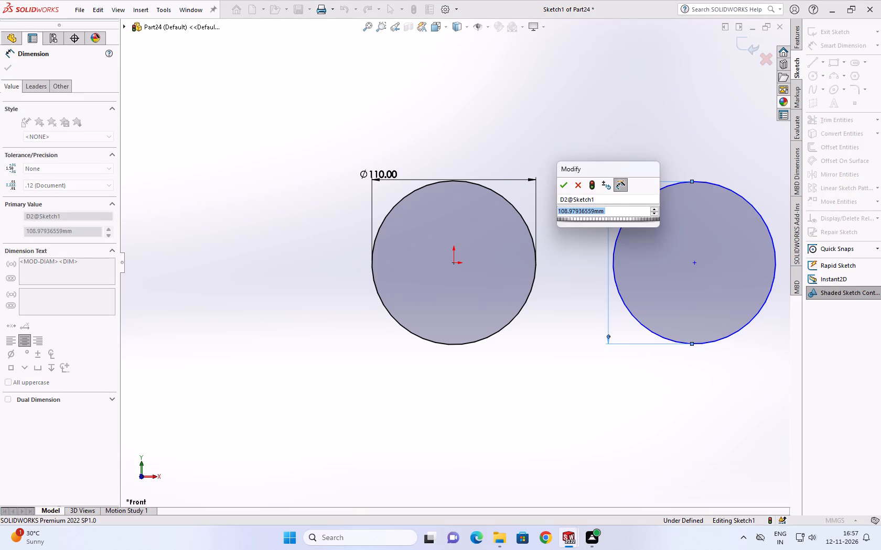
{"action": "type", "text": "60"}
{"action": "key", "text": "Return"}
{"action": "scroll", "coordinate": [715, 188], "scroll_direction": "down", "scroll_amount": 1}
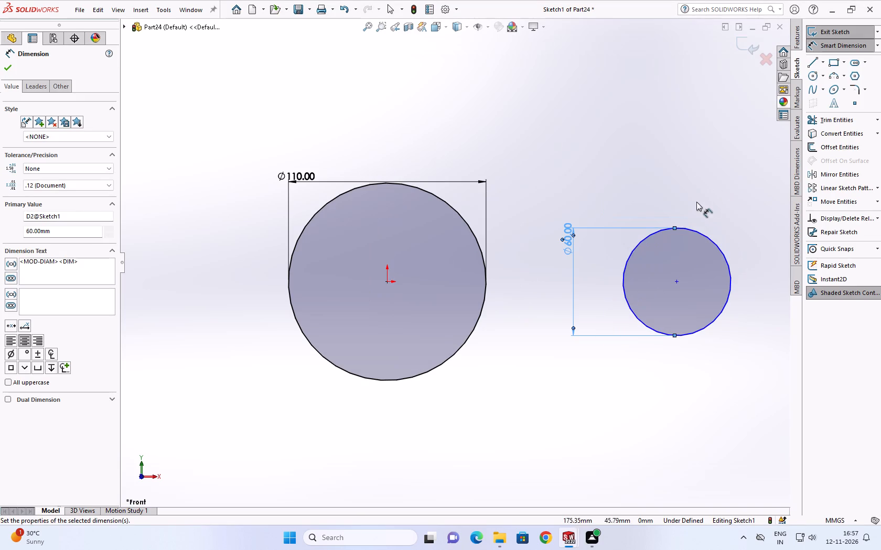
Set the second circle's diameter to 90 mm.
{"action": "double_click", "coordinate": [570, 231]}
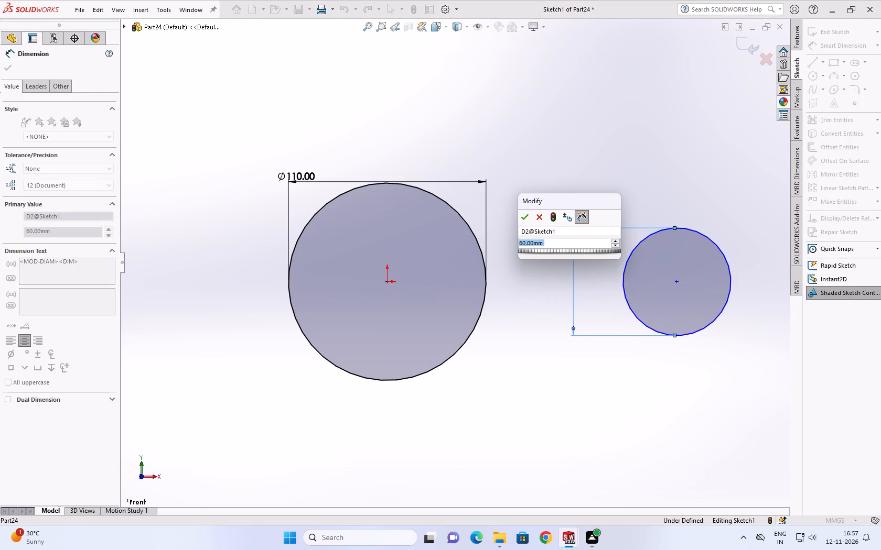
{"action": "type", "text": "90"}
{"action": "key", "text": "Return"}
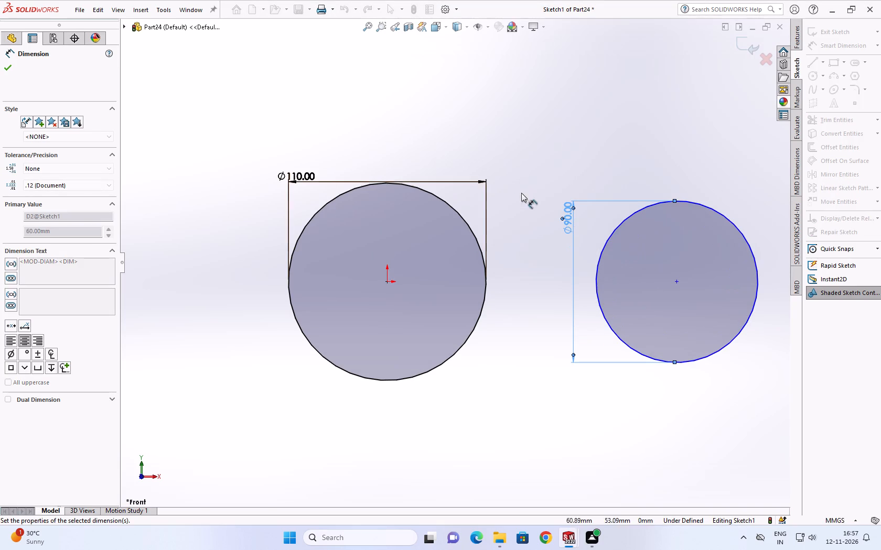
Set the second circle's diameter to 75 mm and finish dimensioning.
{"action": "double_click", "coordinate": [575, 212]}
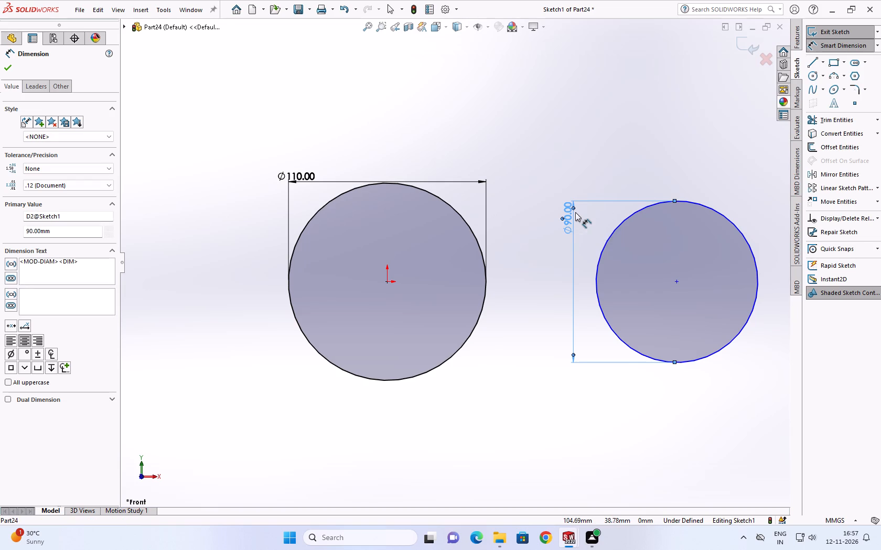
{"action": "type", "text": "75"}
{"action": "key", "text": "Return"}
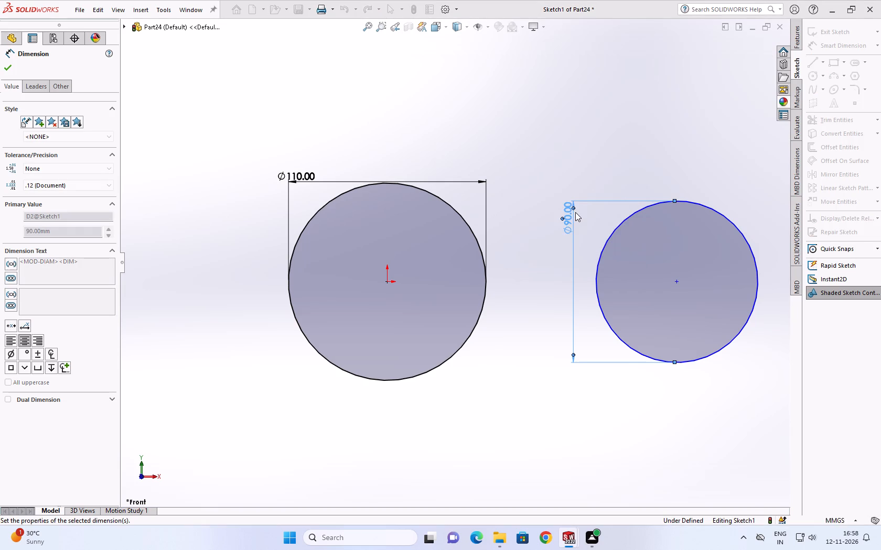
{"action": "key", "text": "Escape"}
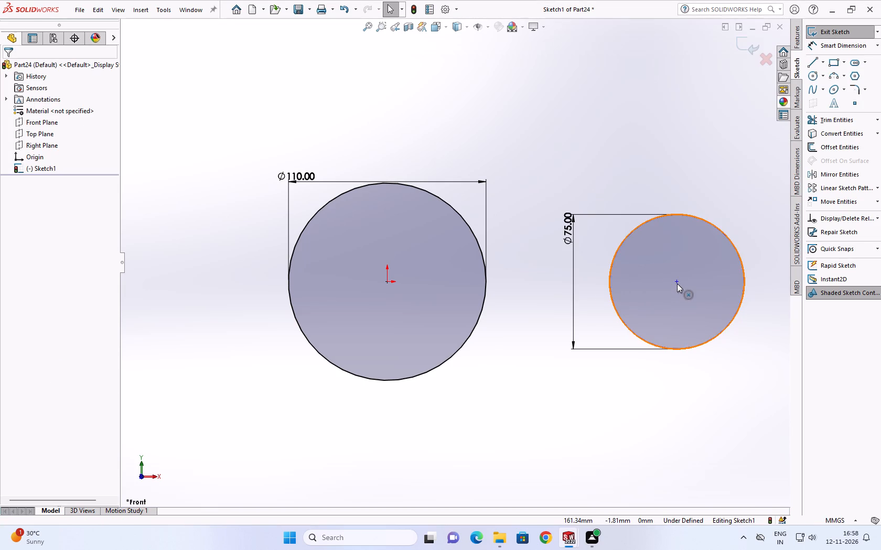
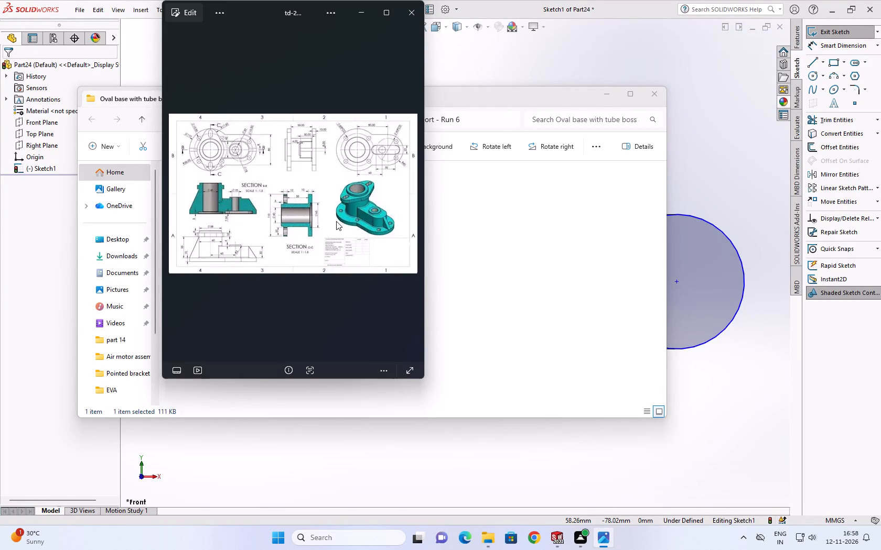
Examine the reference drawing's top, section and side views for the base outline dimensions, closing the folder and returning to SOLIDWORKS.
{"action": "scroll", "coordinate": [337, 221], "scroll_direction": "up", "scroll_amount": 12}
{"action": "scroll", "coordinate": [349, 210], "scroll_direction": "down", "scroll_amount": 1}
{"action": "middle_click_drag", "start_coordinate": [347, 210], "coordinate": [347, 222]}
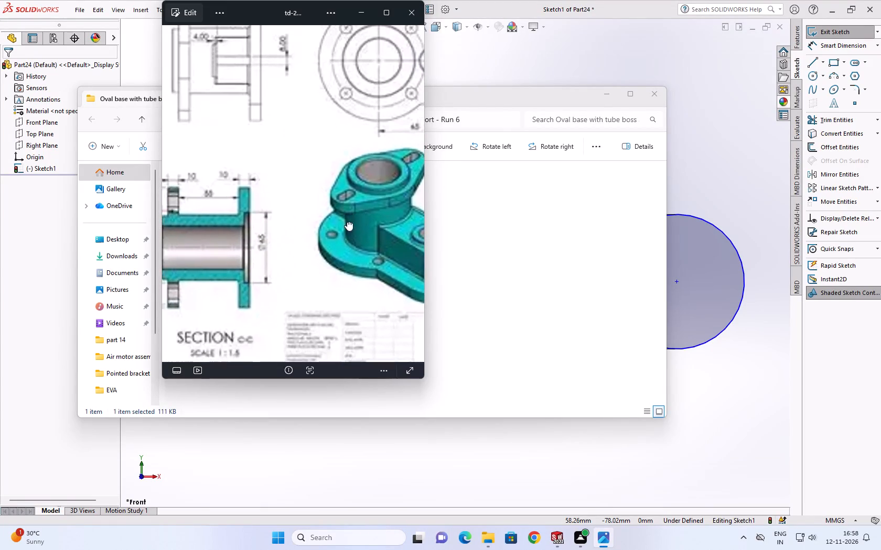
{"action": "middle_click_drag", "start_coordinate": [347, 222], "coordinate": [354, 351]}
{"action": "left_click", "coordinate": [655, 90]}
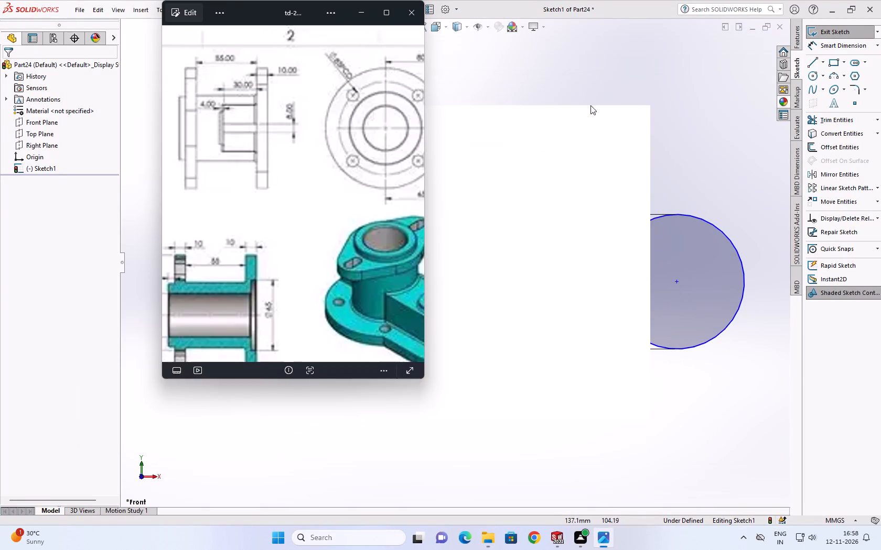
{"action": "scroll", "coordinate": [317, 202], "scroll_direction": "up", "scroll_amount": 2}
{"action": "scroll", "coordinate": [316, 169], "scroll_direction": "down", "scroll_amount": 7}
{"action": "scroll", "coordinate": [296, 210], "scroll_direction": "down", "scroll_amount": 2}
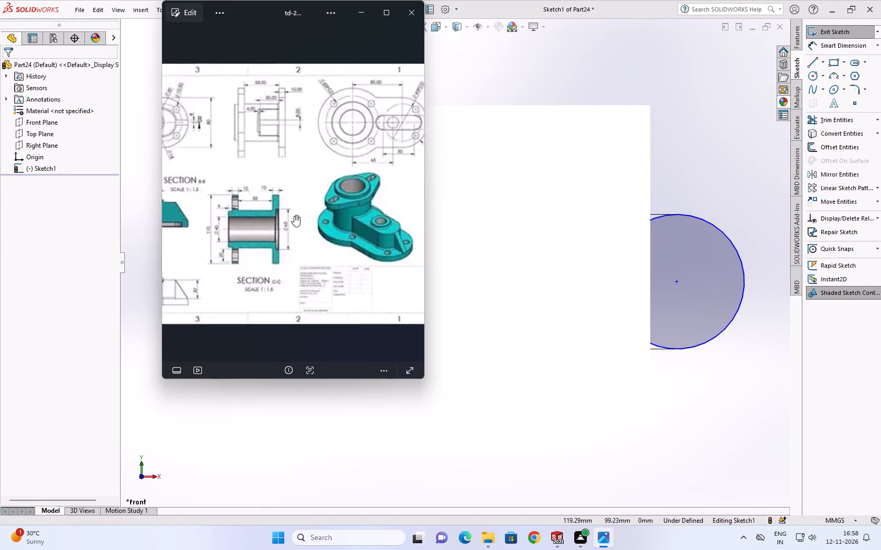
{"action": "scroll", "coordinate": [294, 215], "scroll_direction": "down", "scroll_amount": 4}
{"action": "middle_click_drag", "start_coordinate": [252, 260], "coordinate": [276, 259]}
{"action": "scroll", "coordinate": [252, 260], "scroll_direction": "down", "scroll_amount": 1}
{"action": "scroll", "coordinate": [254, 252], "scroll_direction": "up", "scroll_amount": 4}
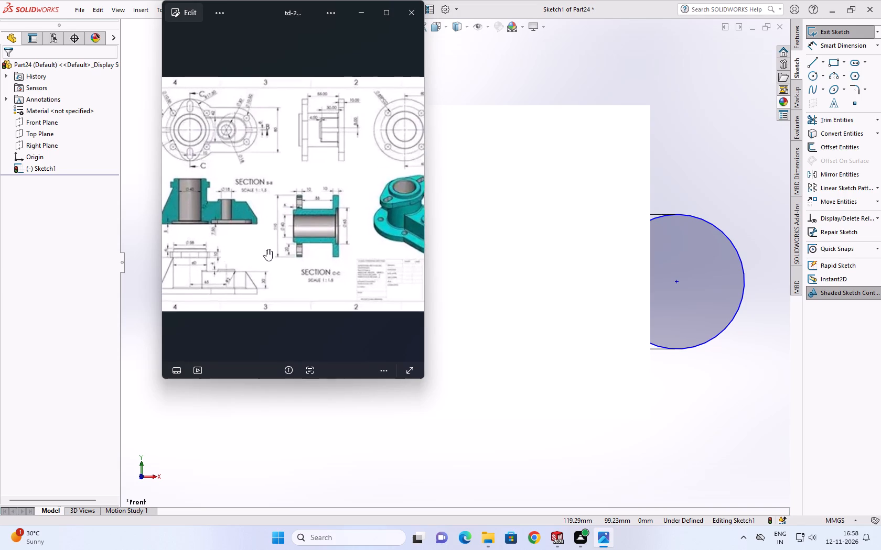
{"action": "scroll", "coordinate": [266, 249], "scroll_direction": "down", "scroll_amount": 3}
{"action": "scroll", "coordinate": [372, 145], "scroll_direction": "up", "scroll_amount": 3}
{"action": "middle_click_drag", "start_coordinate": [408, 142], "coordinate": [355, 148]}
{"action": "scroll", "coordinate": [356, 161], "scroll_direction": "up", "scroll_amount": 1}
{"action": "scroll", "coordinate": [356, 161], "scroll_direction": "down", "scroll_amount": 2}
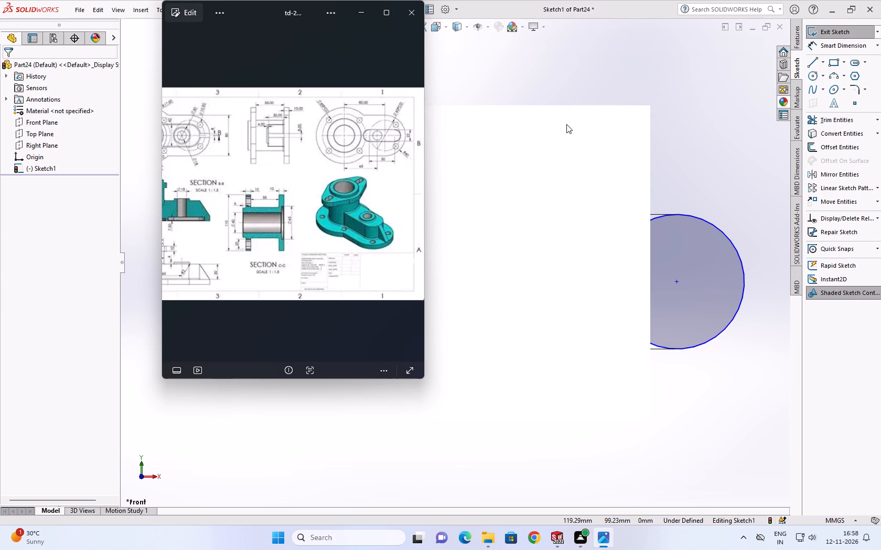
{"action": "scroll", "coordinate": [664, 115], "scroll_direction": "up", "scroll_amount": 1}
{"action": "left_click", "coordinate": [623, 90]}
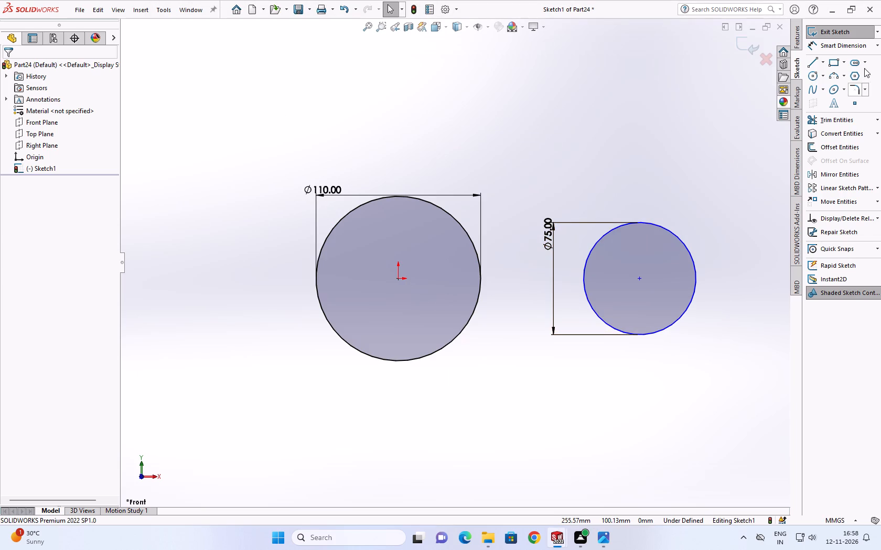
Dimension the horizontal distance between the origin and the 75 mm circle's centre to 60 mm.
{"action": "left_click", "coordinate": [857, 49]}
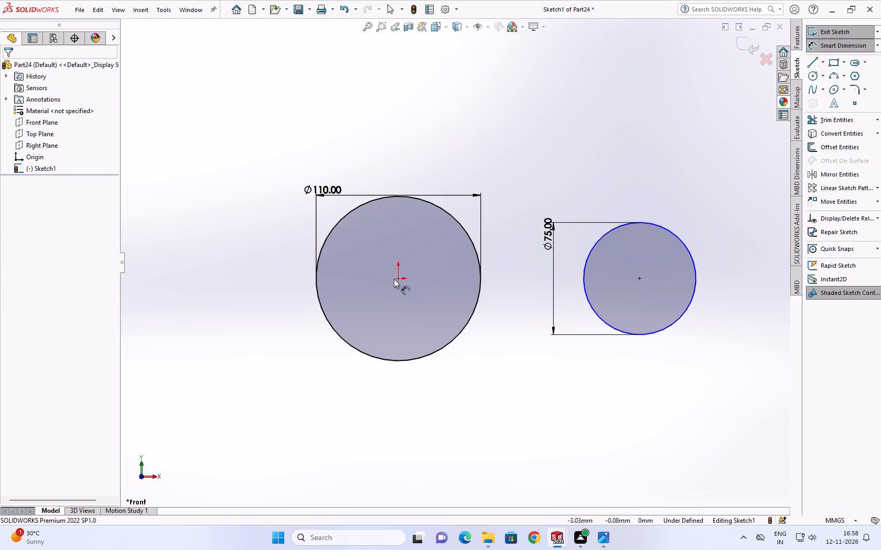
{"action": "left_click", "coordinate": [396, 278]}
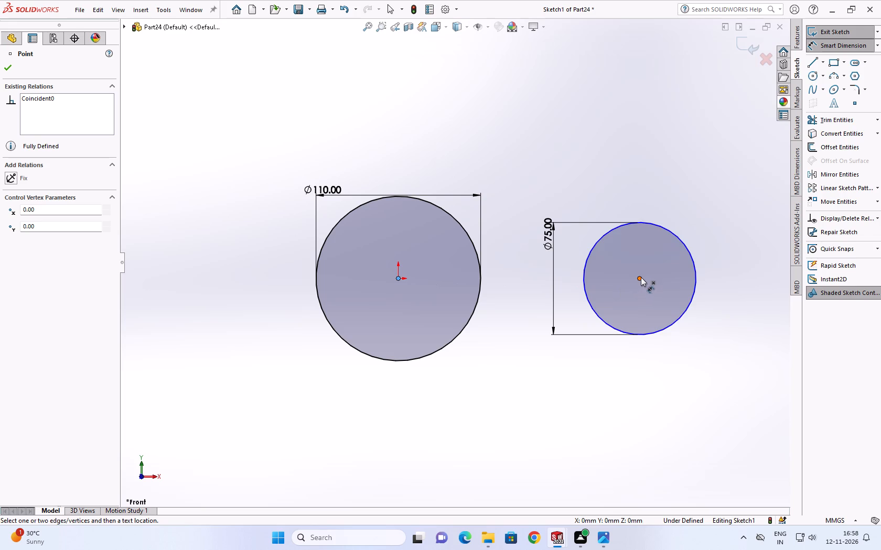
{"action": "left_click", "coordinate": [641, 277]}
{"action": "left_click", "coordinate": [495, 182]}
{"action": "type", "text": "60"}
{"action": "key", "text": "Return"}
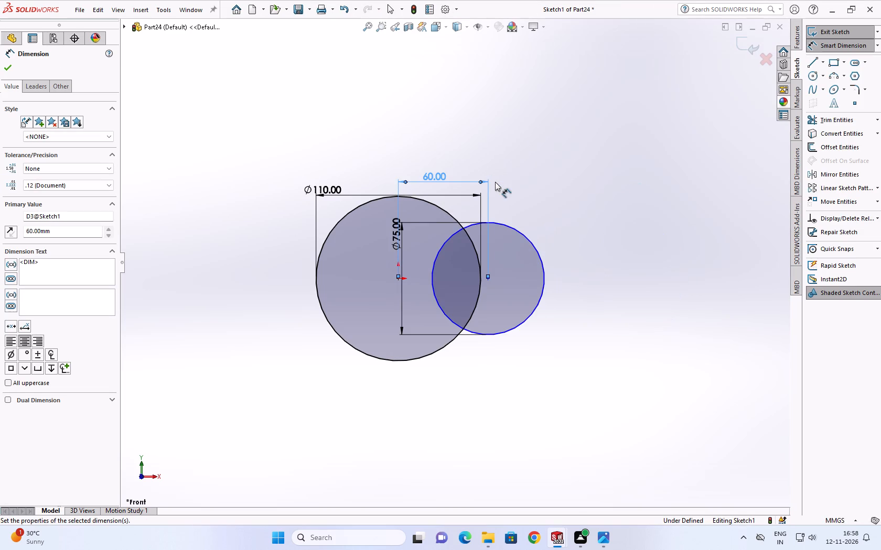
Set the centre distance between the two circles to 80 mm.
{"action": "double_click", "coordinate": [434, 175]}
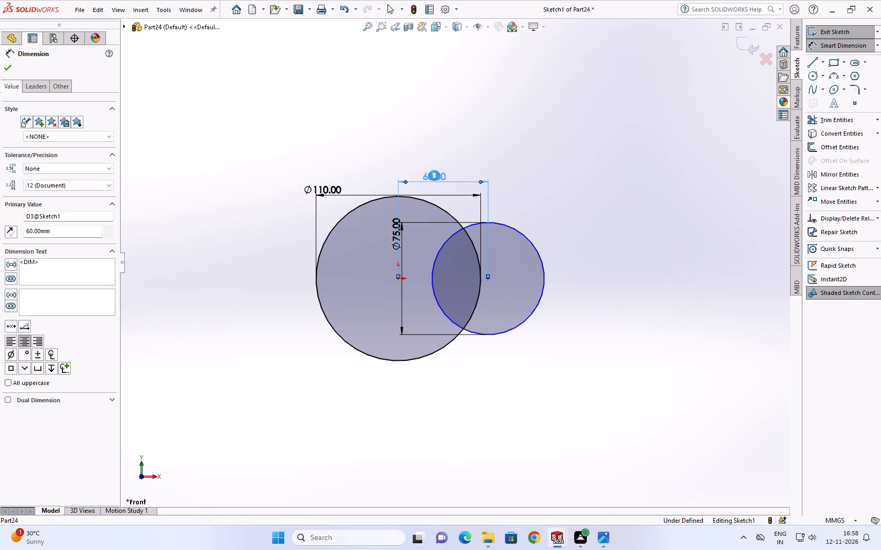
{"action": "type", "text": "80"}
{"action": "key", "text": "Return"}
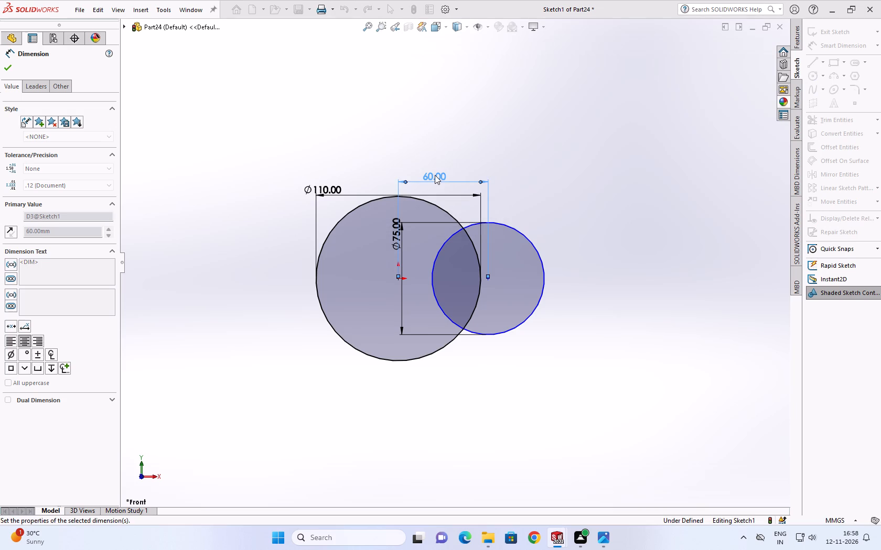
Sketch a horizontal line about 60 mm long from the 75 mm circle's top point into the 110 mm circle.
{"action": "scroll", "coordinate": [487, 208], "scroll_direction": "up", "scroll_amount": 3}
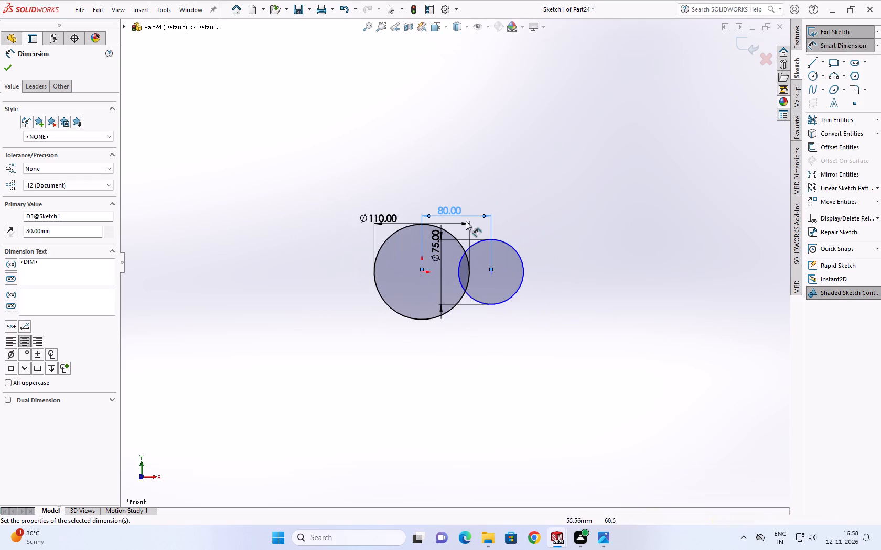
{"action": "scroll", "coordinate": [471, 240], "scroll_direction": "down", "scroll_amount": 5}
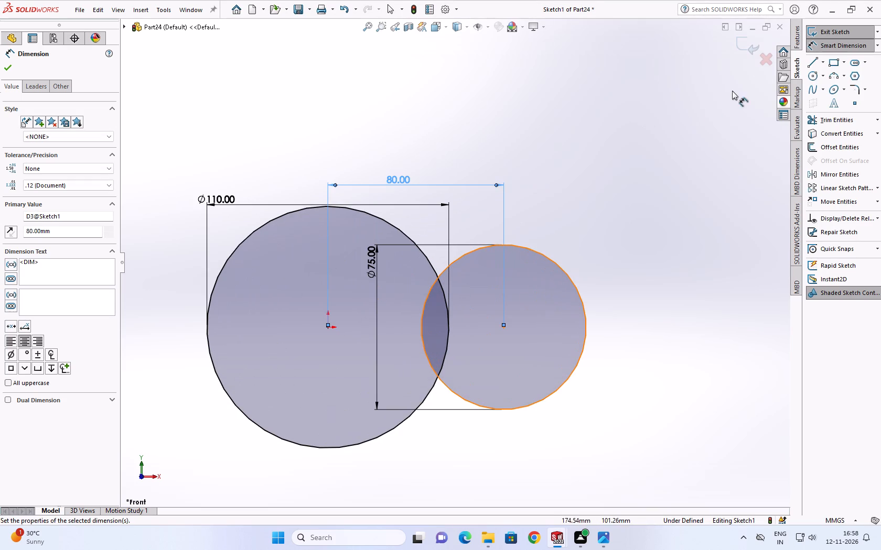
{"action": "left_click", "coordinate": [816, 62]}
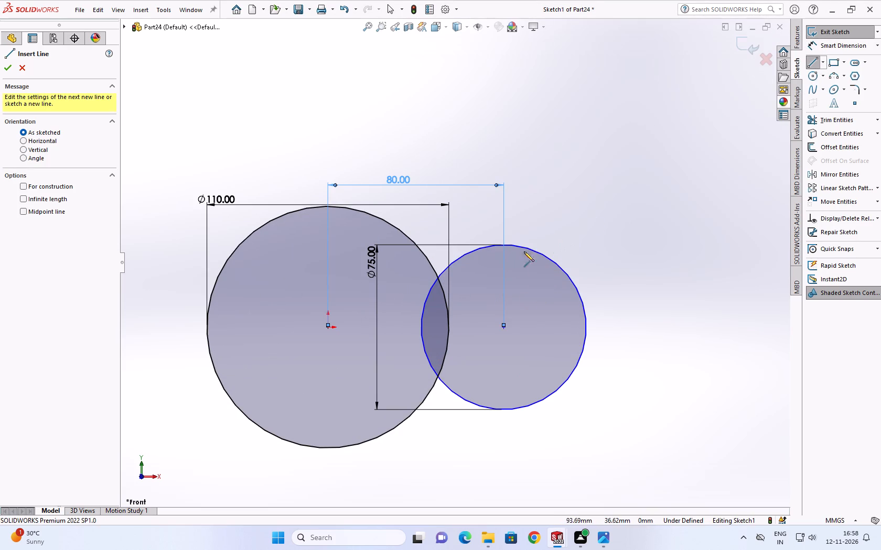
{"action": "left_click", "coordinate": [503, 244]}
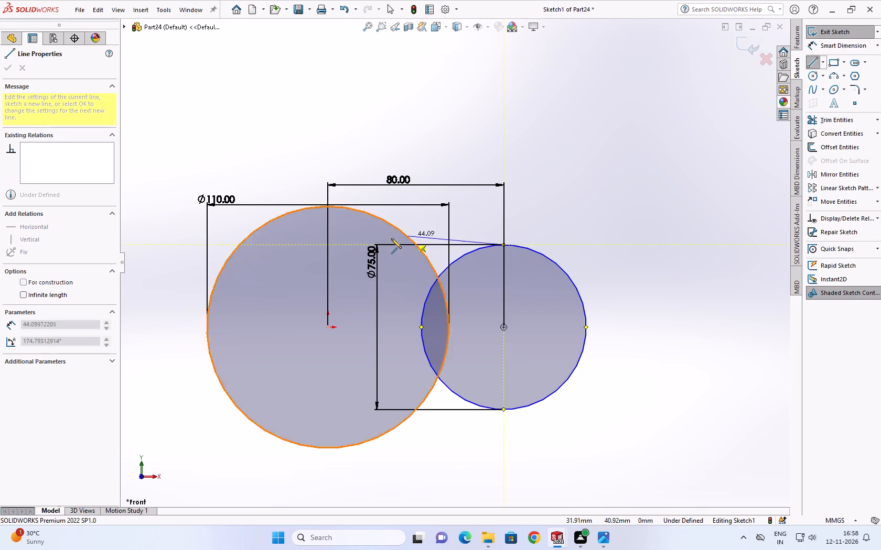
{"action": "left_click", "coordinate": [372, 245]}
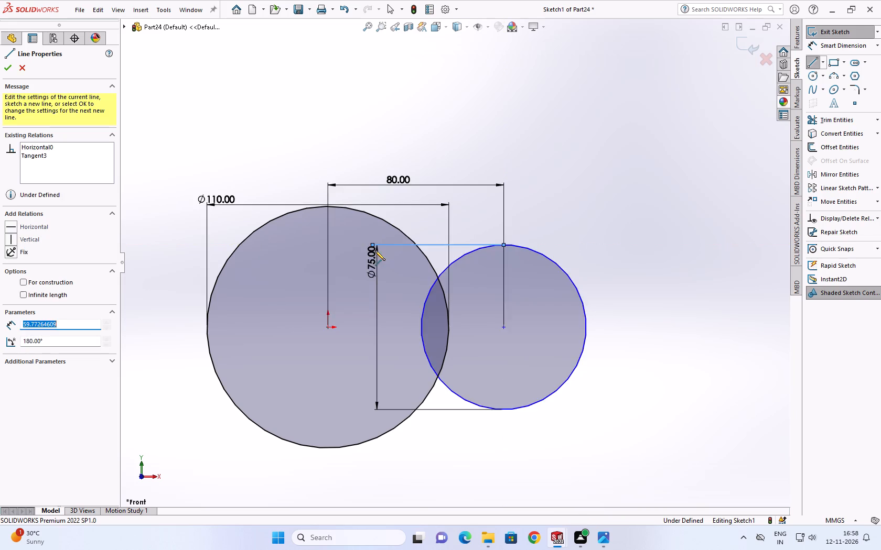
{"action": "scroll", "coordinate": [375, 251], "scroll_direction": "down", "scroll_amount": 3}
{"action": "key", "text": "grave"}
{"action": "key", "text": "Escape"}
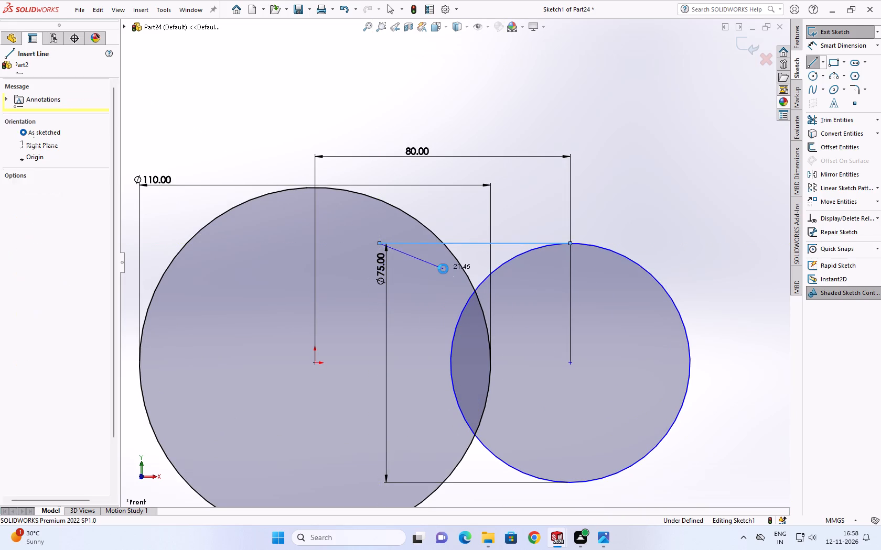
Trim the upper arc segments of both circles beneath the new line and the line's excess inside the 110 mm circle.
{"action": "scroll", "coordinate": [591, 237], "scroll_direction": "down", "scroll_amount": 3}
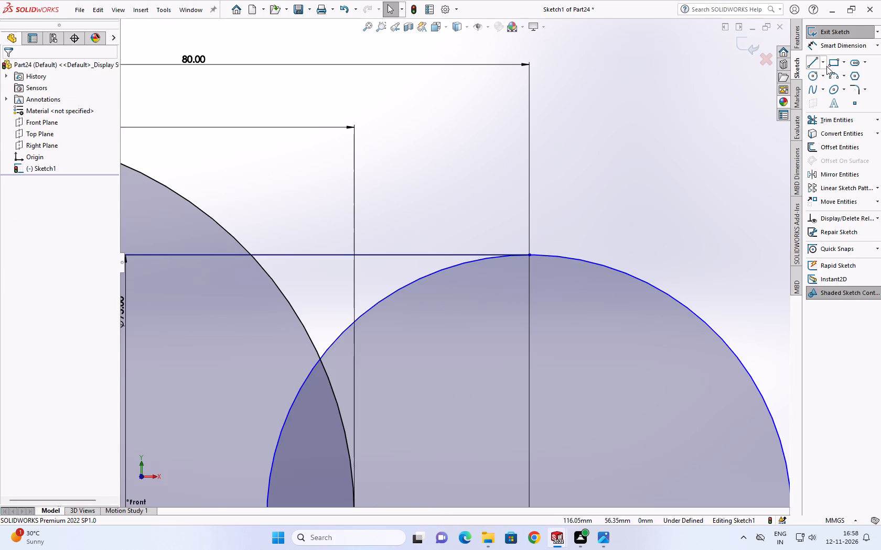
{"action": "left_click", "coordinate": [817, 115]}
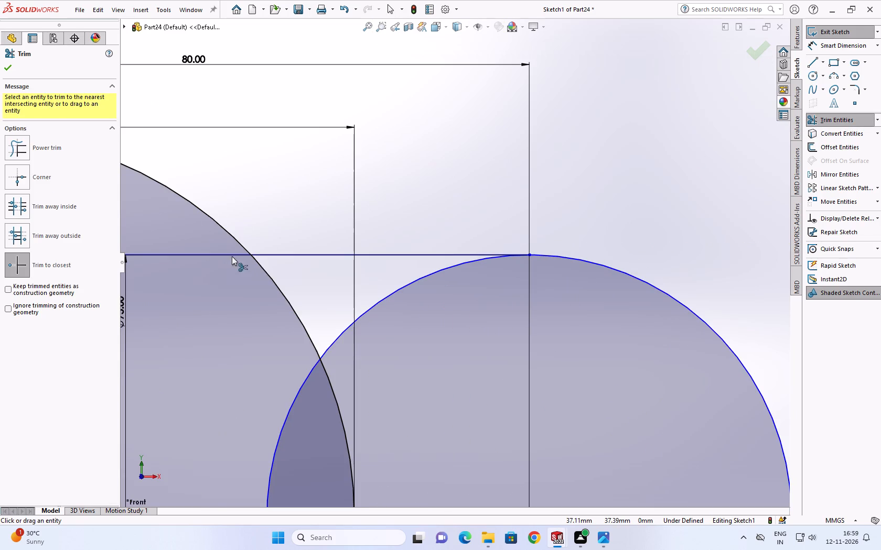
{"action": "left_click", "coordinate": [268, 274]}
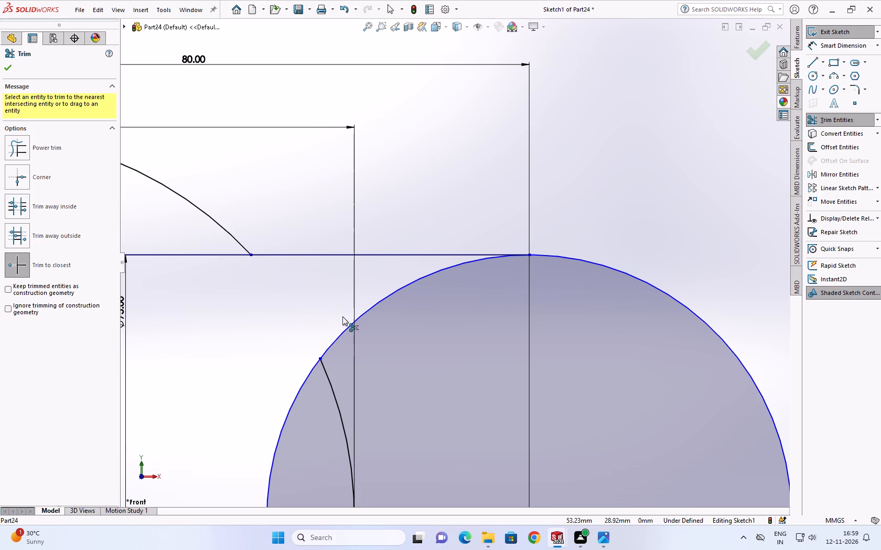
{"action": "left_click", "coordinate": [347, 325]}
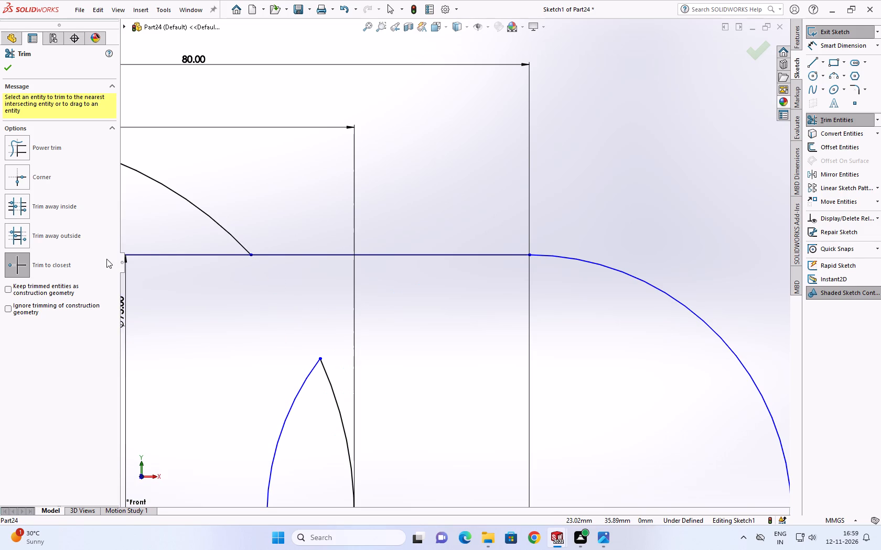
{"action": "left_click", "coordinate": [154, 253]}
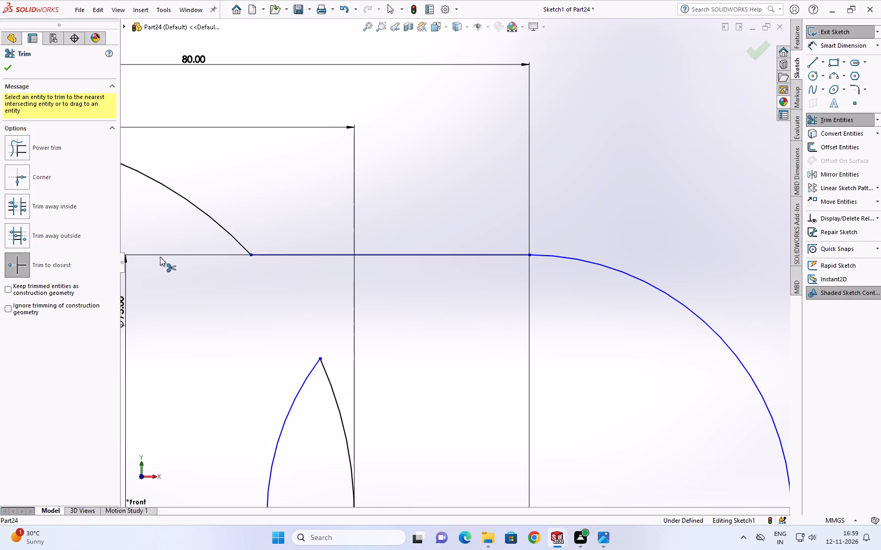
Sketch a horizontal line about 72 mm long from the 75 mm circle's bottom point into the 110 mm circle.
{"action": "scroll", "coordinate": [161, 257], "scroll_direction": "up", "scroll_amount": 2}
{"action": "scroll", "coordinate": [281, 312], "scroll_direction": "up", "scroll_amount": 3}
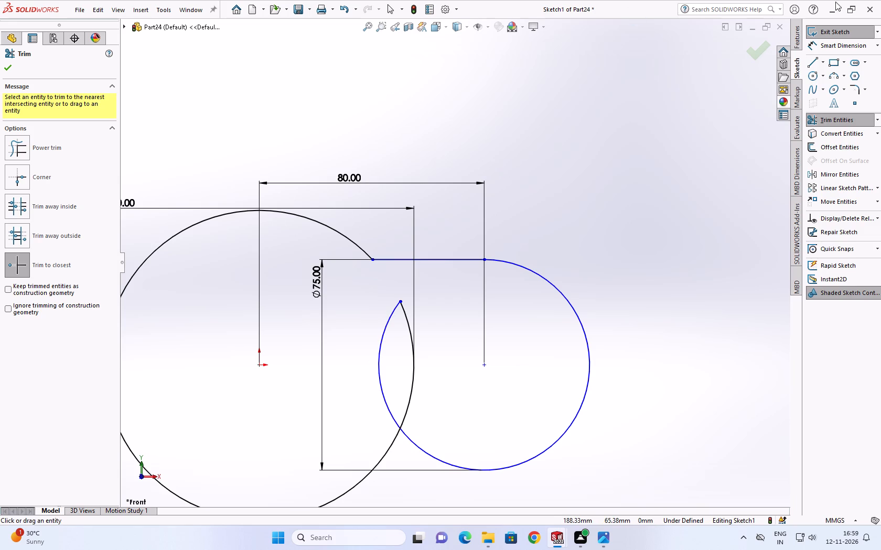
{"action": "left_click", "coordinate": [811, 66]}
{"action": "scroll", "coordinate": [637, 181], "scroll_direction": "up", "scroll_amount": 3}
{"action": "scroll", "coordinate": [611, 337], "scroll_direction": "up", "scroll_amount": 2}
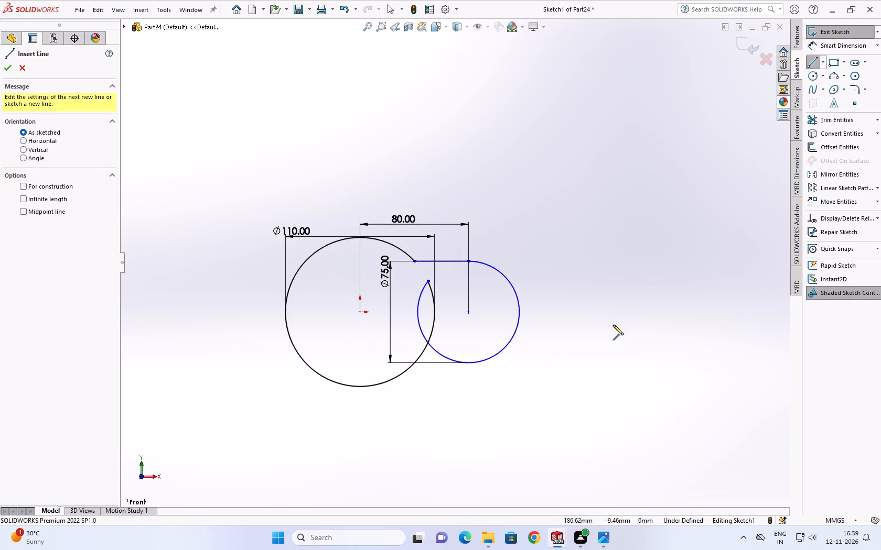
{"action": "scroll", "coordinate": [425, 427], "scroll_direction": "down", "scroll_amount": 5}
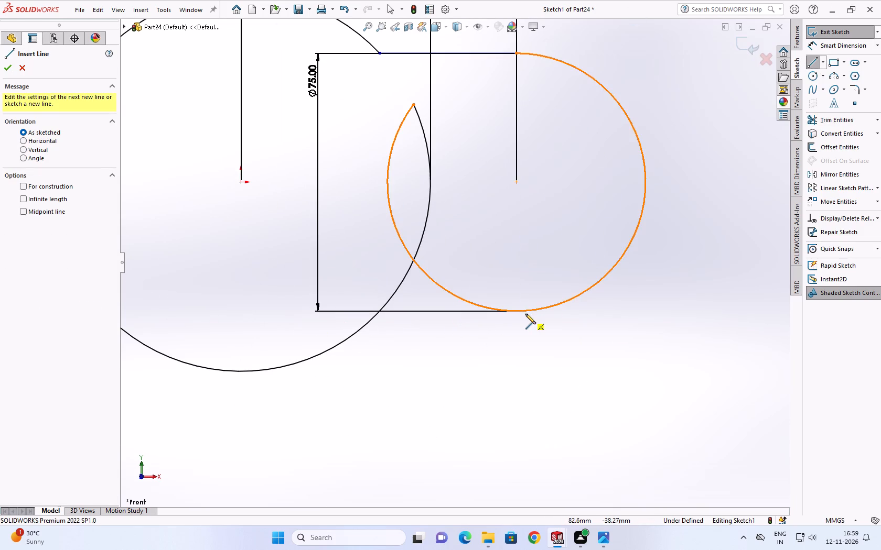
{"action": "left_click", "coordinate": [517, 313]}
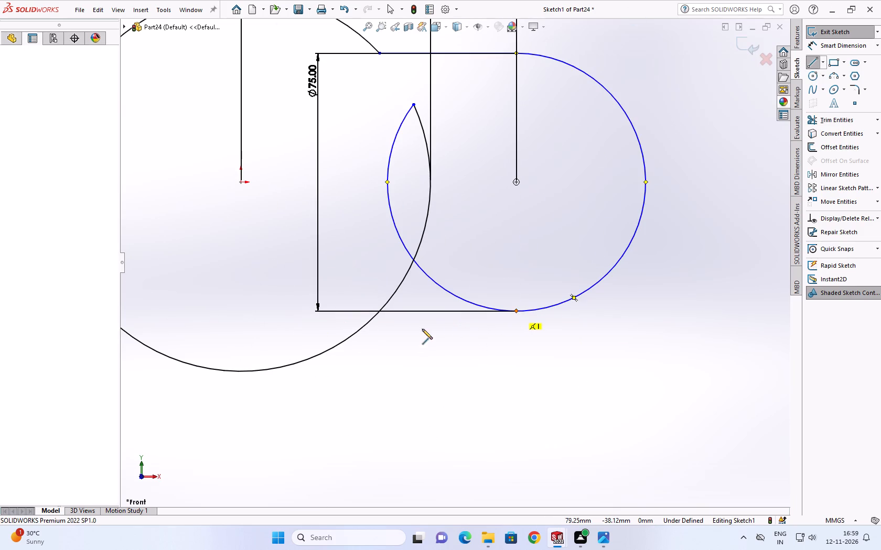
{"action": "left_click", "coordinate": [268, 311]}
Trim the lower line's excess and all remaining inner arcs of both circles to leave one closed base outline.
{"action": "scroll", "coordinate": [272, 312], "scroll_direction": "down", "scroll_amount": 1}
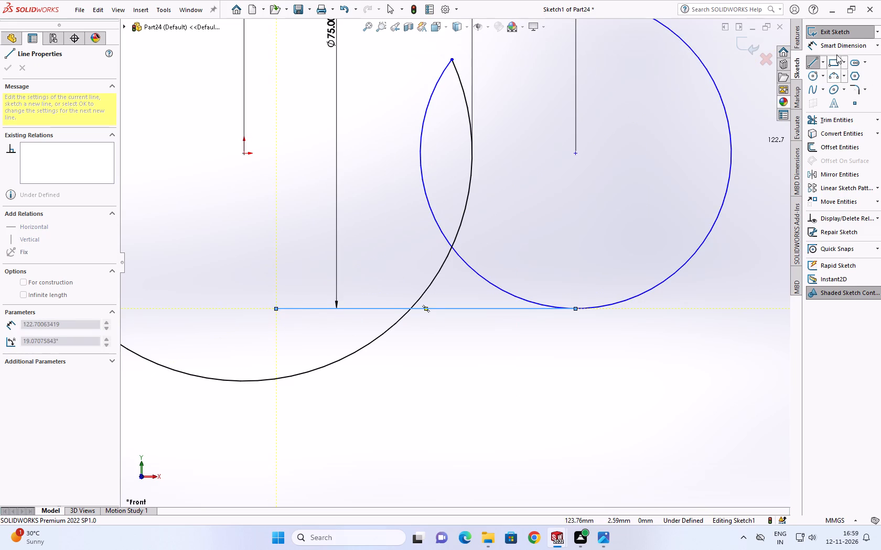
{"action": "left_click", "coordinate": [823, 119]}
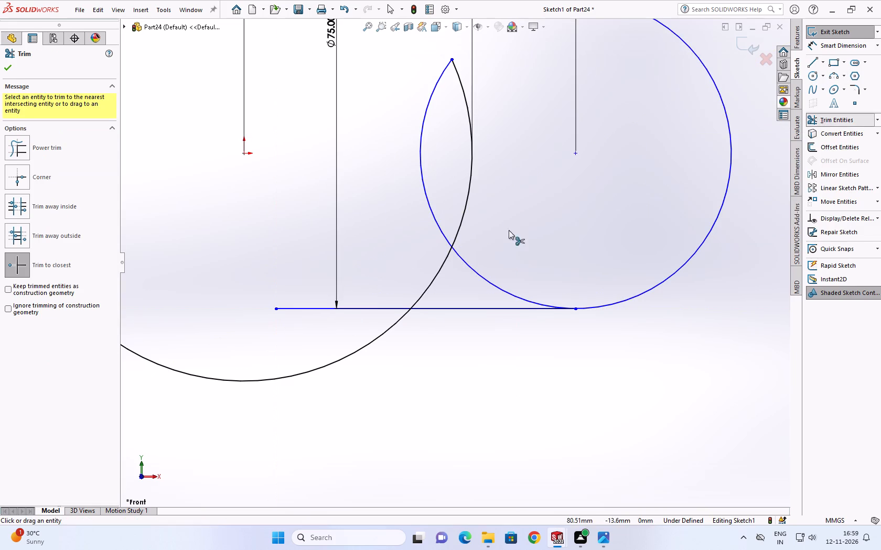
{"action": "left_click", "coordinate": [357, 307]}
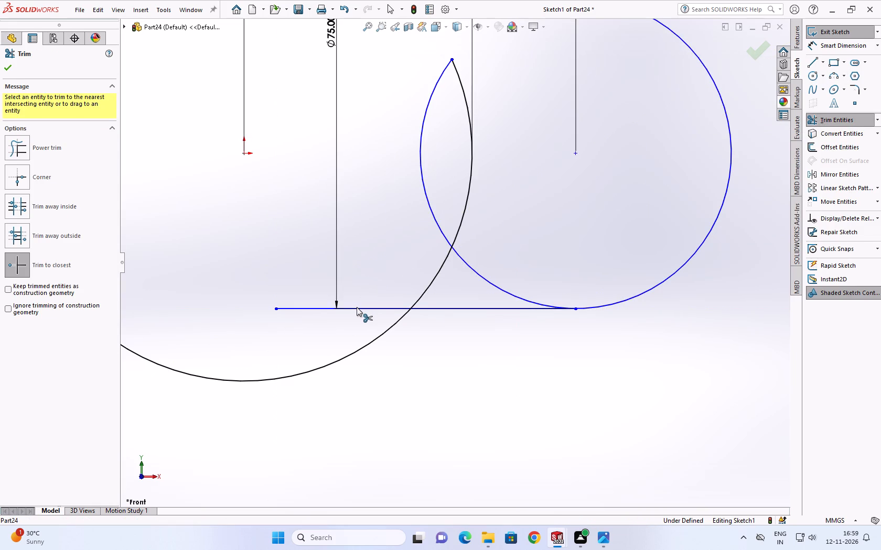
{"action": "left_click", "coordinate": [429, 286]}
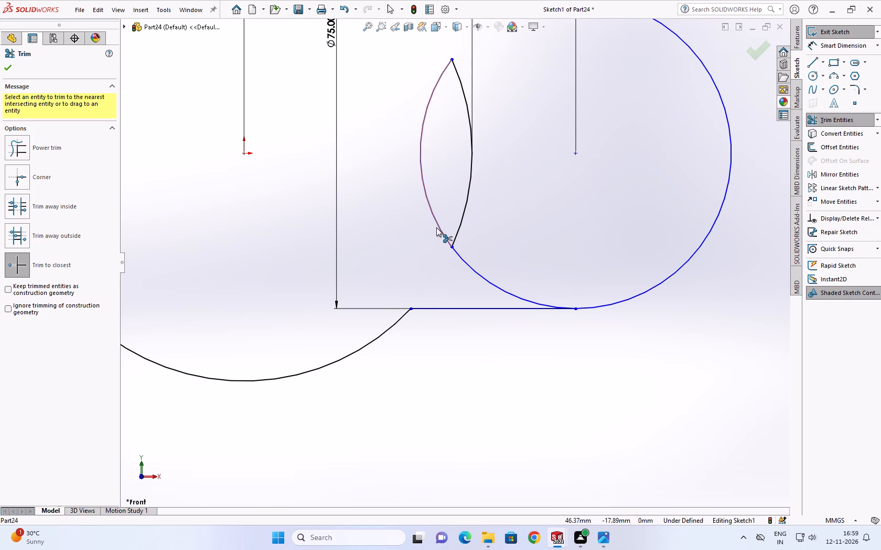
{"action": "left_click", "coordinate": [436, 227]}
{"action": "left_click", "coordinate": [465, 217]}
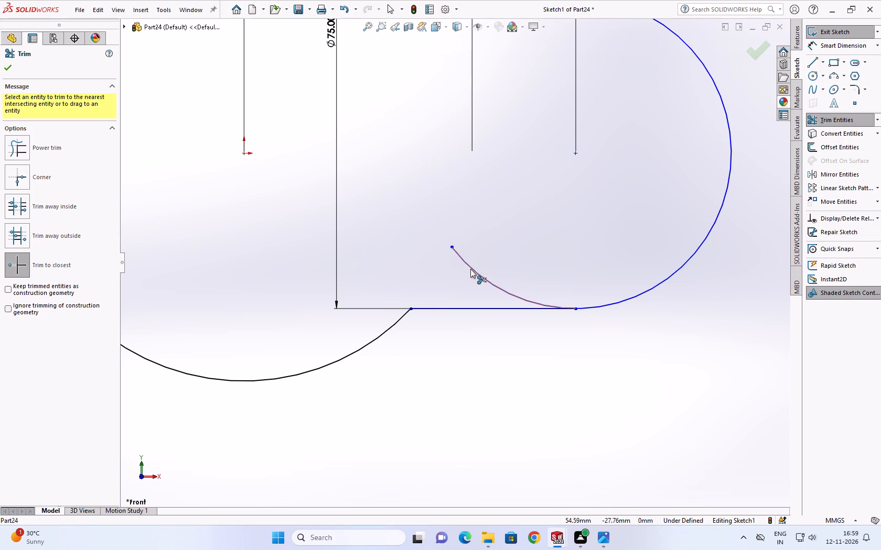
{"action": "left_click", "coordinate": [470, 269]}
{"action": "scroll", "coordinate": [470, 272], "scroll_direction": "down", "scroll_amount": 1}
{"action": "scroll", "coordinate": [472, 272], "scroll_direction": "up", "scroll_amount": 6}
{"action": "scroll", "coordinate": [416, 215], "scroll_direction": "down", "scroll_amount": 2}
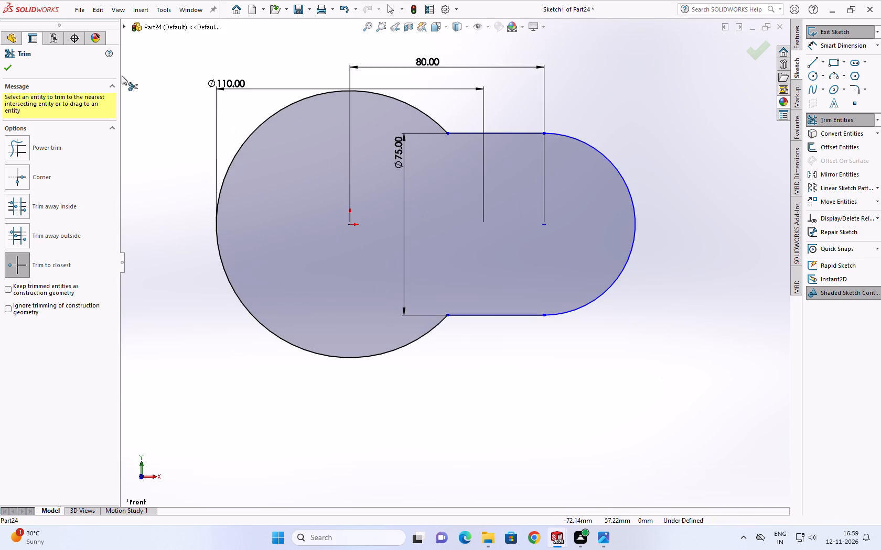
{"action": "left_click", "coordinate": [5, 69]}
Offset the closed base outline 10 mm inward as a full chain in one direction only.
{"action": "scroll", "coordinate": [354, 127], "scroll_direction": "up", "scroll_amount": 2}
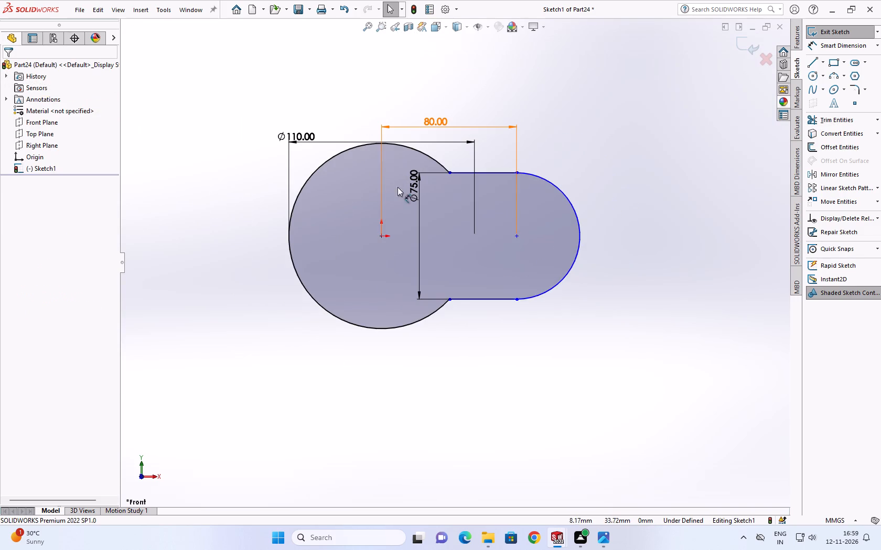
{"action": "left_click", "coordinate": [838, 150]}
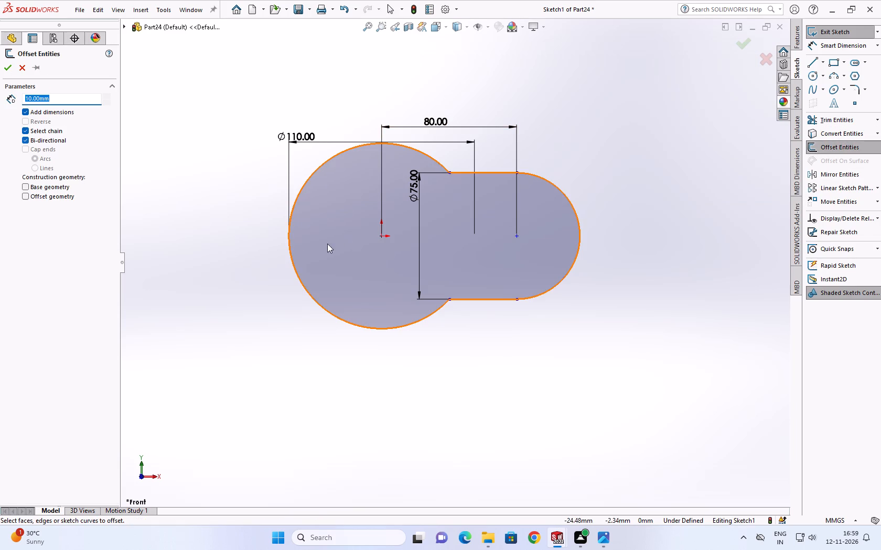
{"action": "left_click", "coordinate": [294, 254]}
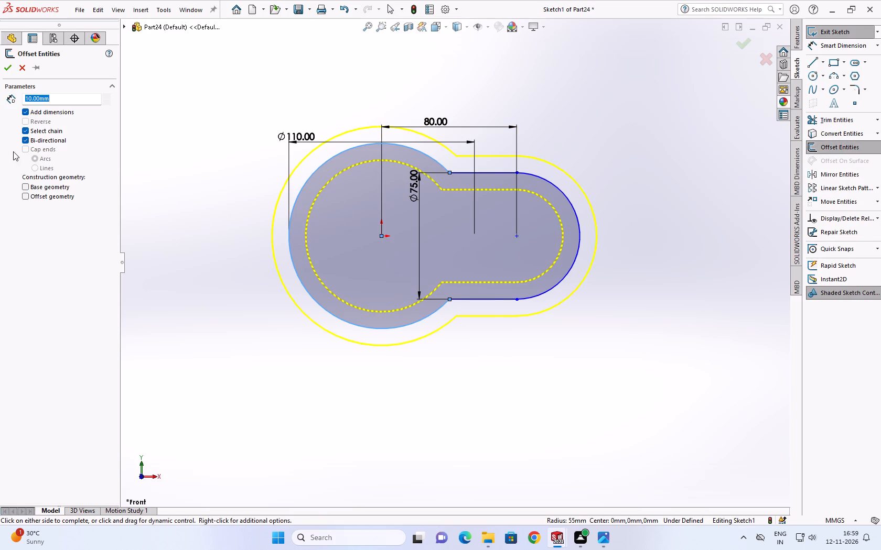
{"action": "left_click", "coordinate": [27, 135]}
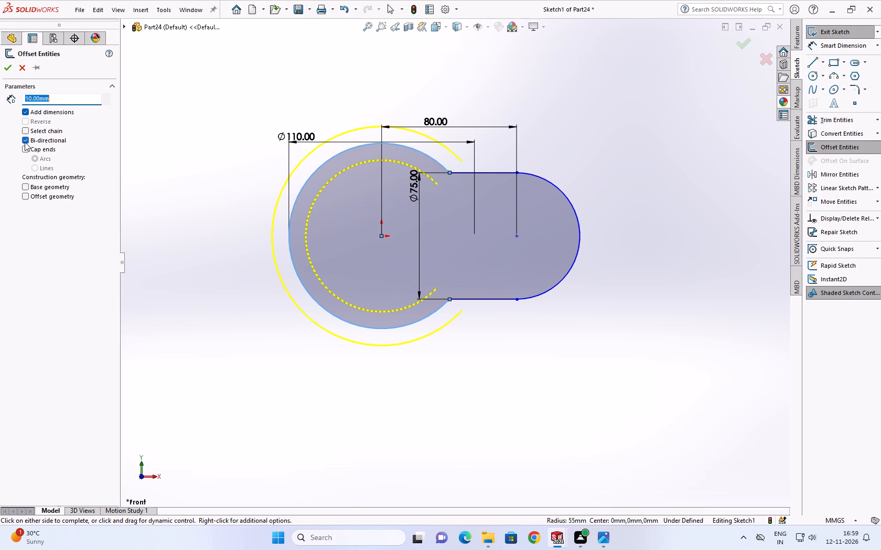
{"action": "left_click", "coordinate": [29, 132]}
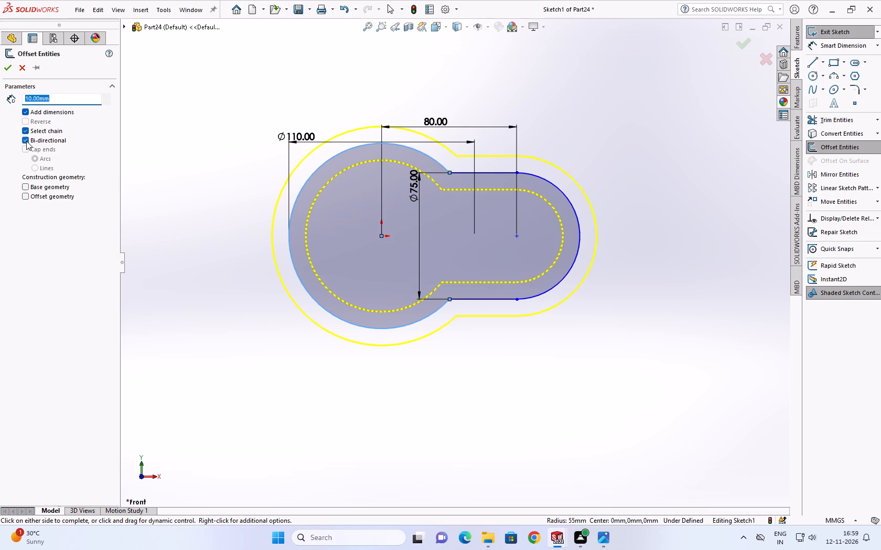
{"action": "left_click", "coordinate": [27, 139]}
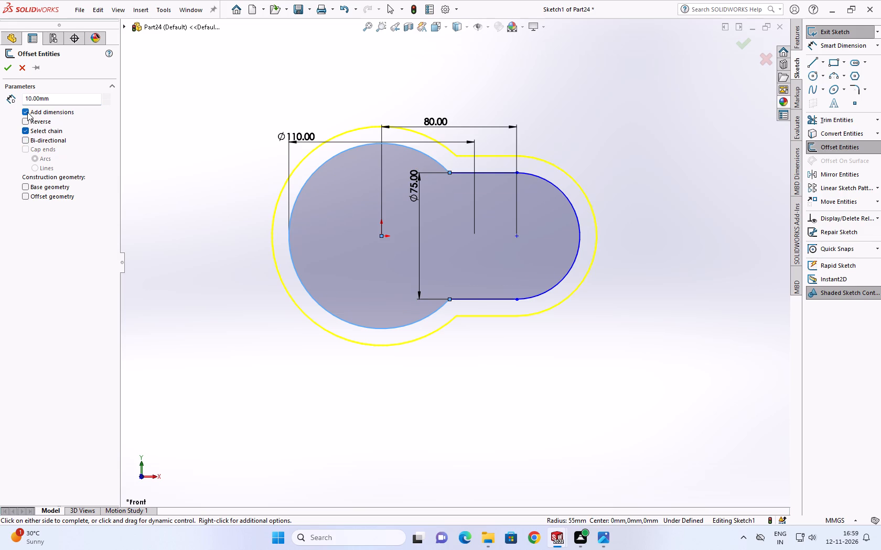
{"action": "left_click", "coordinate": [24, 120]}
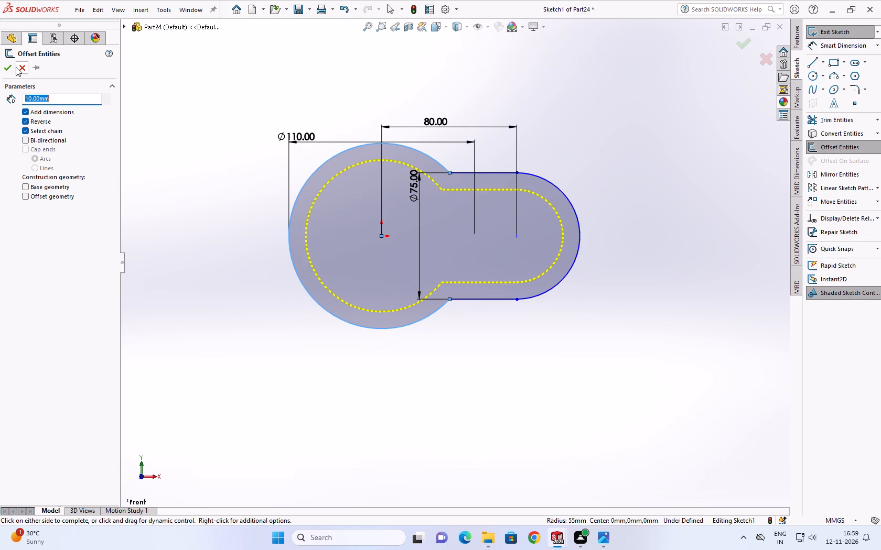
{"action": "left_click", "coordinate": [9, 67]}
Extrude the ring between the two outlines as a boss with a Blind depth of 10 mm.
{"action": "scroll", "coordinate": [453, 233], "scroll_direction": "down", "scroll_amount": 2}
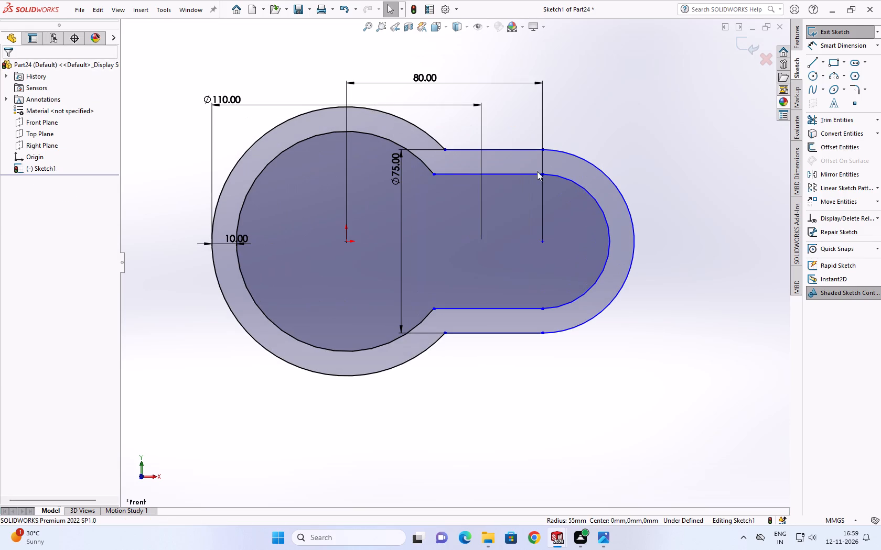
{"action": "left_click_drag", "start_coordinate": [794, 31], "coordinate": [801, 30]}
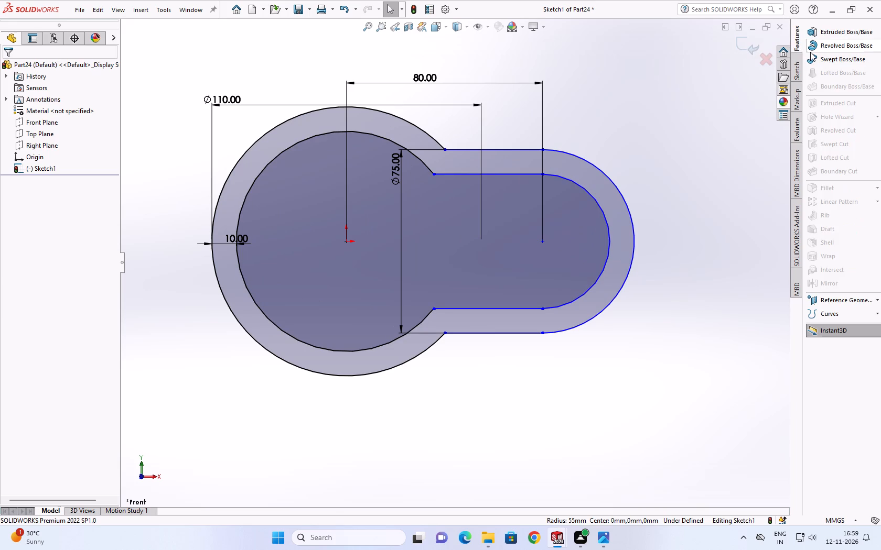
{"action": "left_click", "coordinate": [824, 33]}
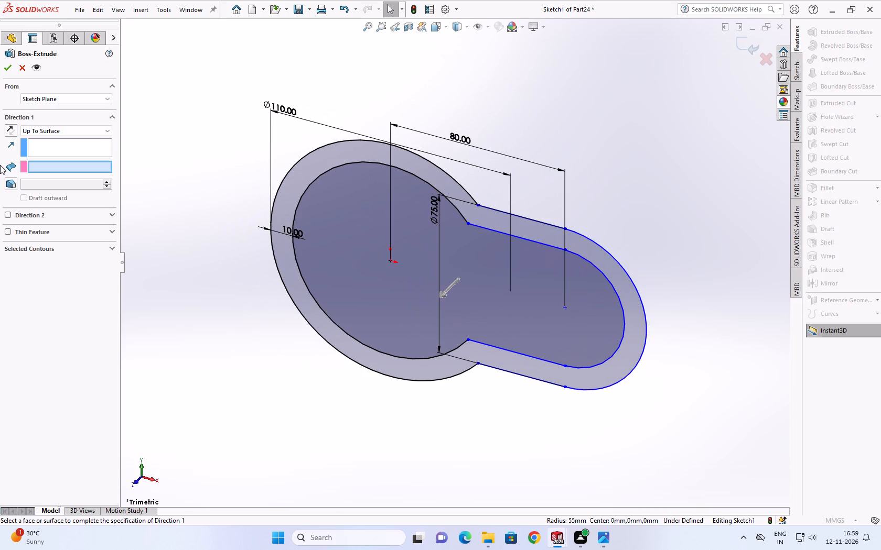
{"action": "left_click", "coordinate": [24, 127]}
{"action": "left_click", "coordinate": [27, 134]}
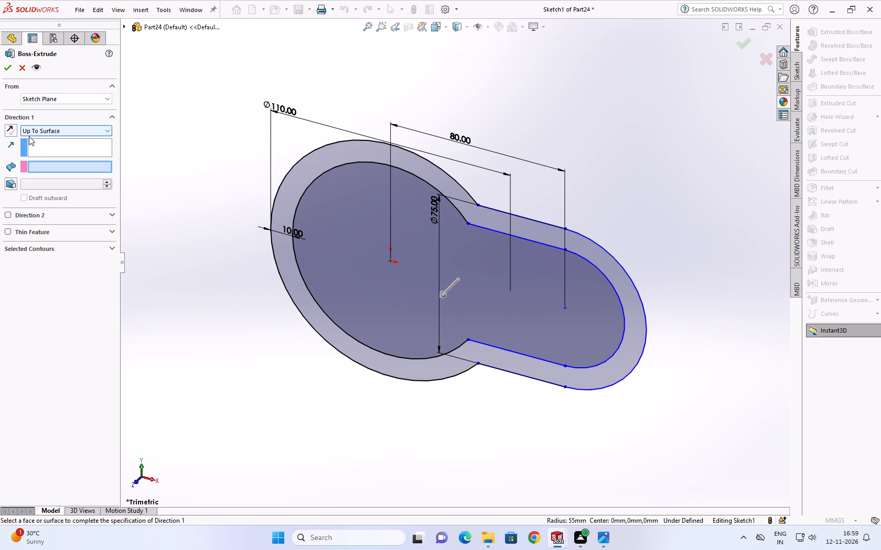
{"action": "left_click", "coordinate": [30, 134]}
{"action": "left_click", "coordinate": [29, 138]}
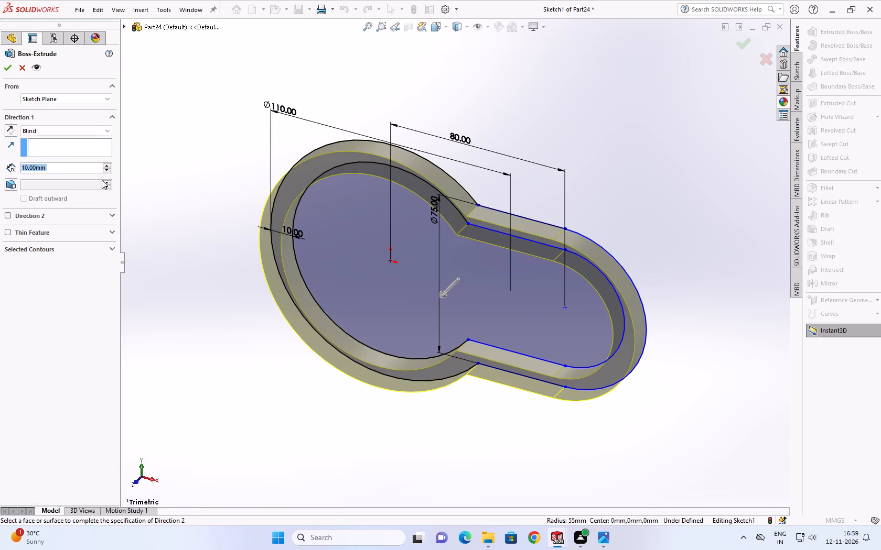
{"action": "left_click", "coordinate": [5, 66]}
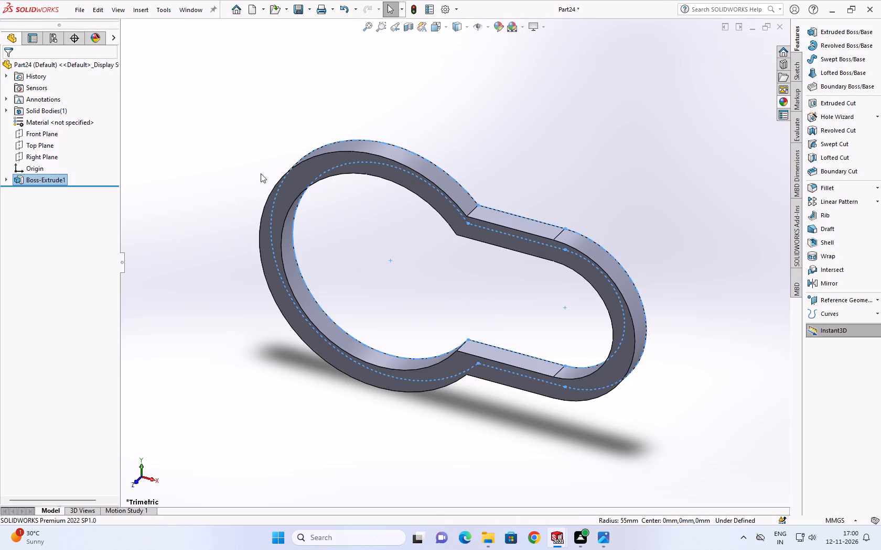
Start a sketch on the extruded ring's front face and draw an origin-centred circle about 29 mm in radius.
{"action": "middle_click_drag", "start_coordinate": [272, 178], "coordinate": [292, 0]}
{"action": "scroll", "coordinate": [309, 140], "scroll_direction": "down", "scroll_amount": 2}
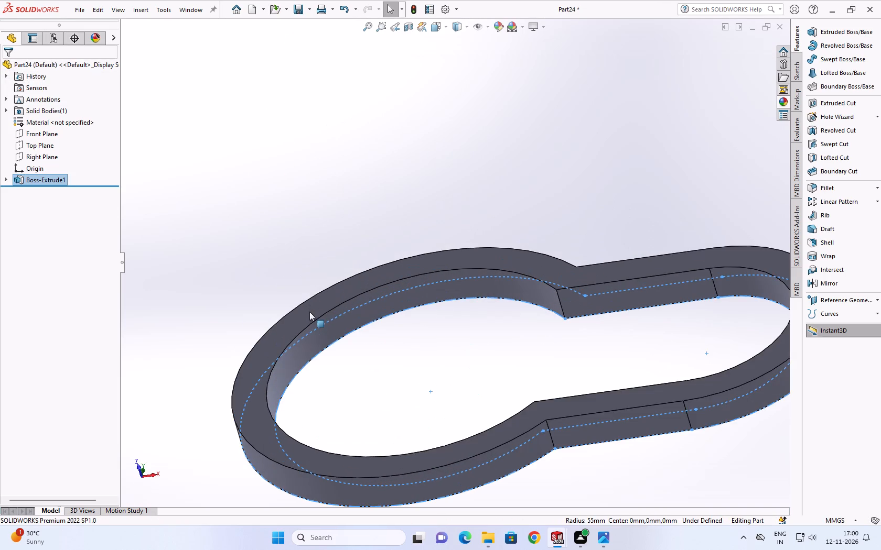
{"action": "left_click", "coordinate": [309, 312]}
{"action": "left_click", "coordinate": [359, 284]}
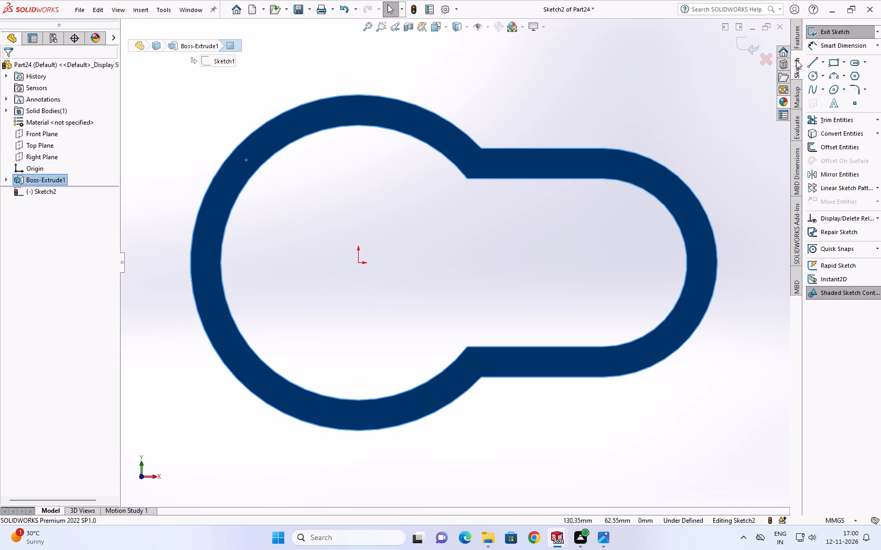
{"action": "left_click", "coordinate": [813, 76]}
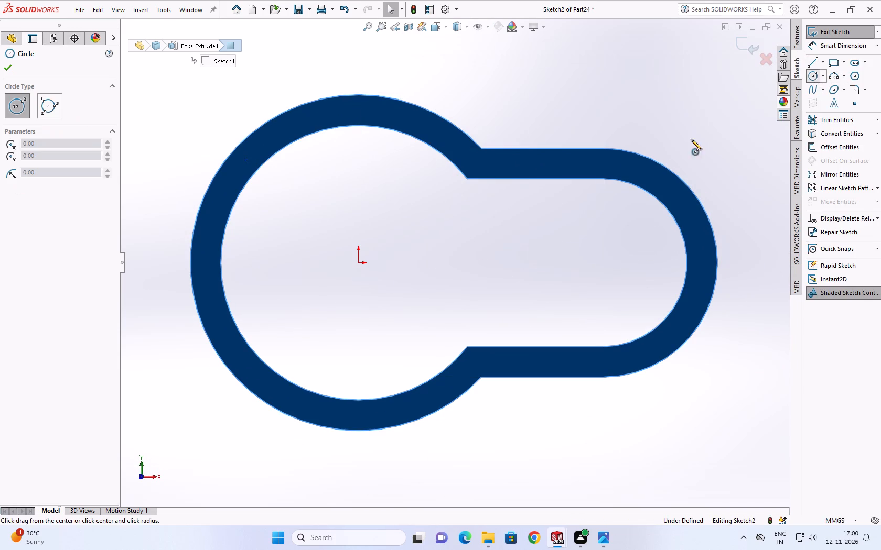
{"action": "left_click", "coordinate": [359, 264]}
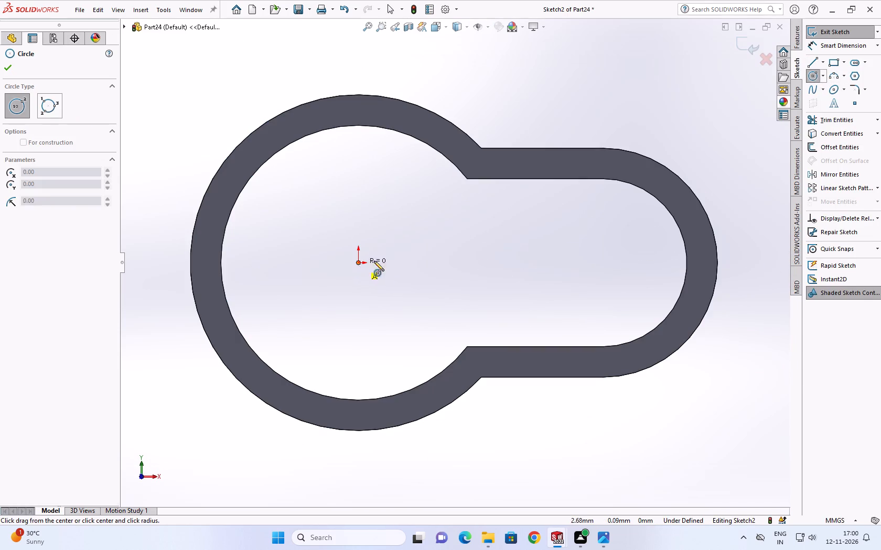
{"action": "left_click", "coordinate": [444, 234]}
Switch to the reference drawing in Photos and examine the plan view and Section B-B for the large boss's dimensions.
{"action": "left_click", "coordinate": [606, 539]}
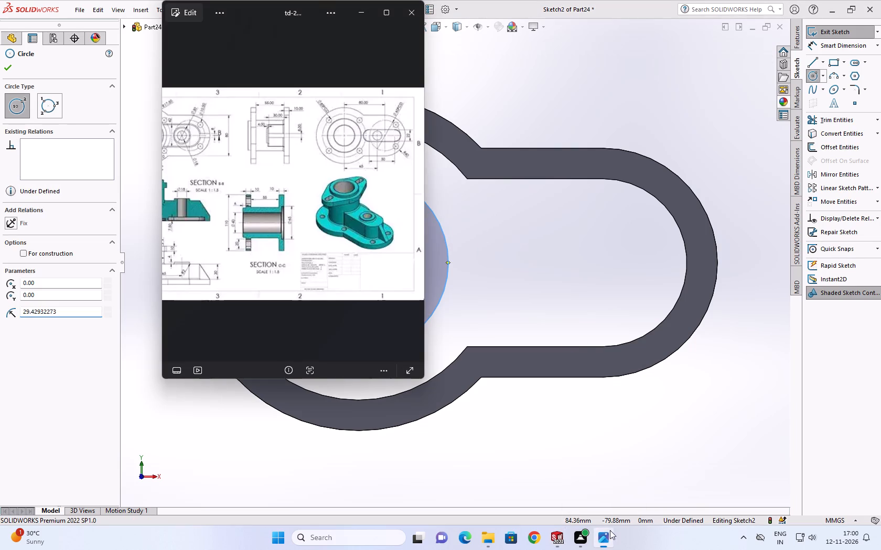
{"action": "scroll", "coordinate": [367, 342], "scroll_direction": "up", "scroll_amount": 2}
{"action": "scroll", "coordinate": [306, 271], "scroll_direction": "down", "scroll_amount": 1}
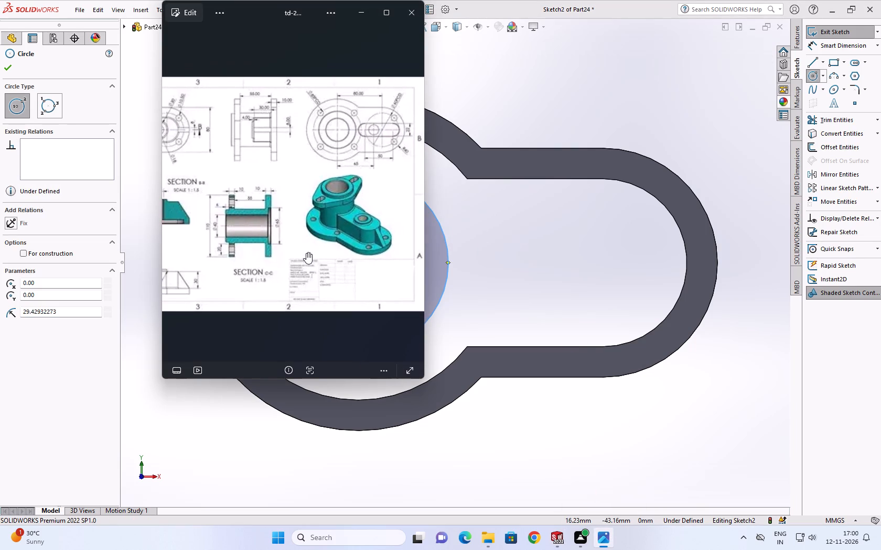
{"action": "scroll", "coordinate": [255, 216], "scroll_direction": "up", "scroll_amount": 2}
{"action": "scroll", "coordinate": [293, 209], "scroll_direction": "down", "scroll_amount": 6}
{"action": "scroll", "coordinate": [196, 207], "scroll_direction": "down", "scroll_amount": 2}
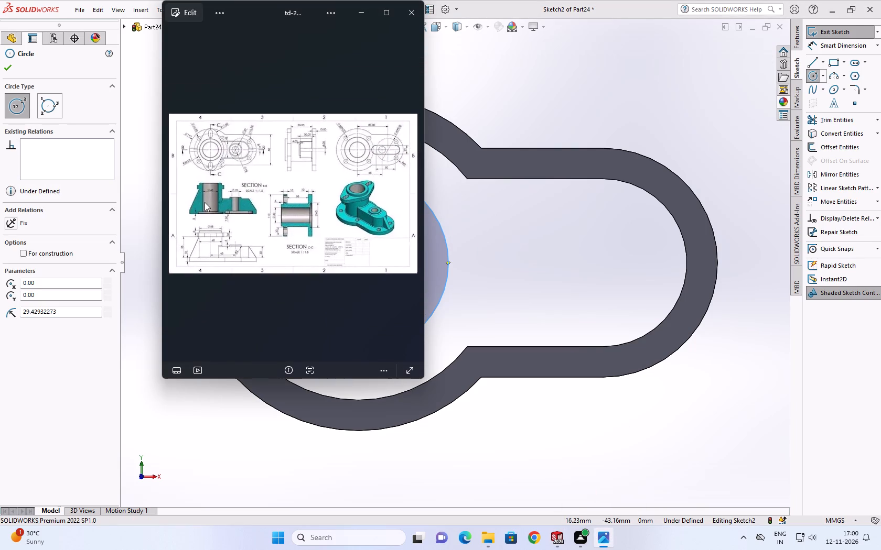
{"action": "middle_click_drag", "start_coordinate": [205, 202], "coordinate": [216, 214]}
{"action": "scroll", "coordinate": [215, 224], "scroll_direction": "up", "scroll_amount": 4}
{"action": "scroll", "coordinate": [205, 179], "scroll_direction": "up", "scroll_amount": 4}
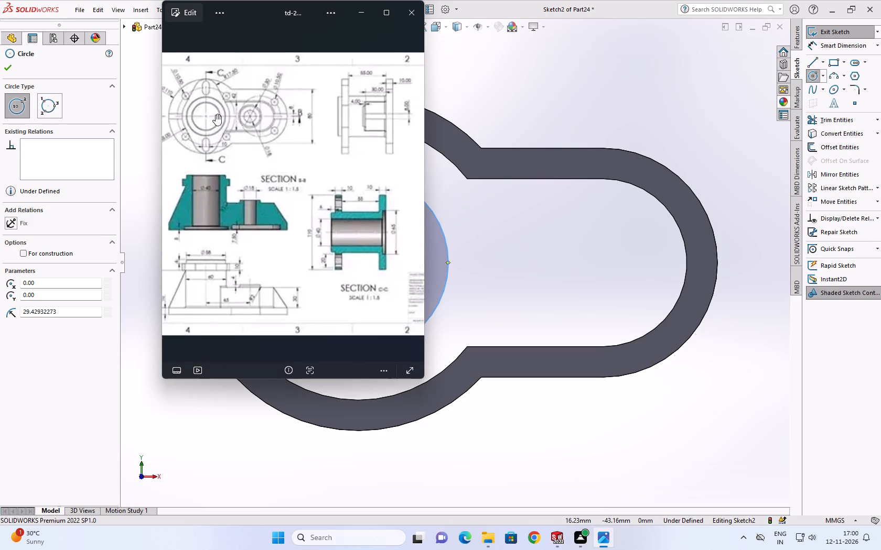
{"action": "middle_click_drag", "start_coordinate": [217, 113], "coordinate": [217, 123]}
{"action": "scroll", "coordinate": [197, 109], "scroll_direction": "up", "scroll_amount": 1}
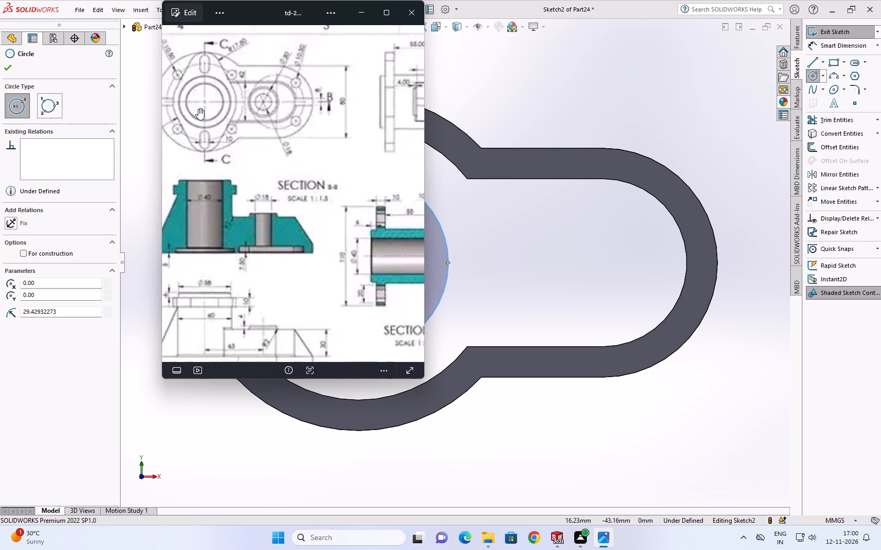
{"action": "scroll", "coordinate": [198, 108], "scroll_direction": "down", "scroll_amount": 9}
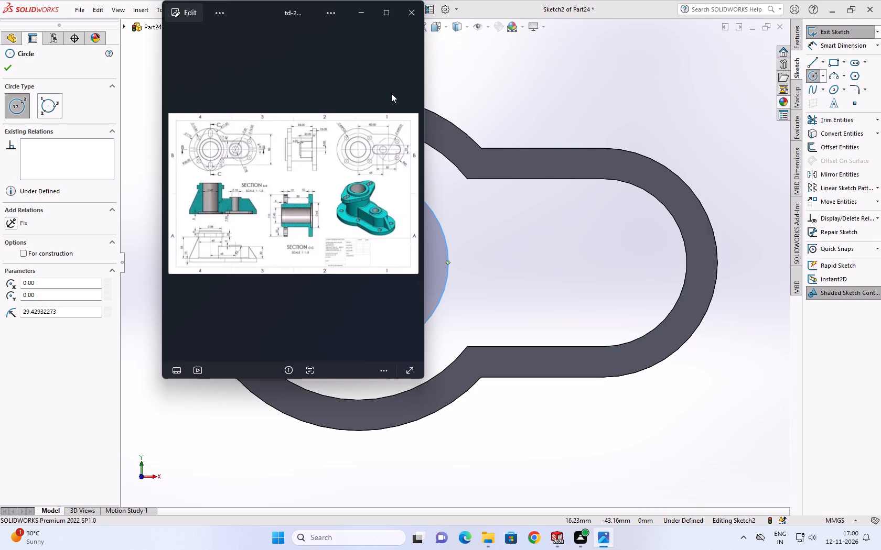
Examine the side view and Section C-C in the reference drawing for the tube's diameters and heights.
{"action": "scroll", "coordinate": [442, 76], "scroll_direction": "down", "scroll_amount": 1}
{"action": "scroll", "coordinate": [334, 128], "scroll_direction": "down", "scroll_amount": 3}
{"action": "scroll", "coordinate": [224, 150], "scroll_direction": "down", "scroll_amount": 1}
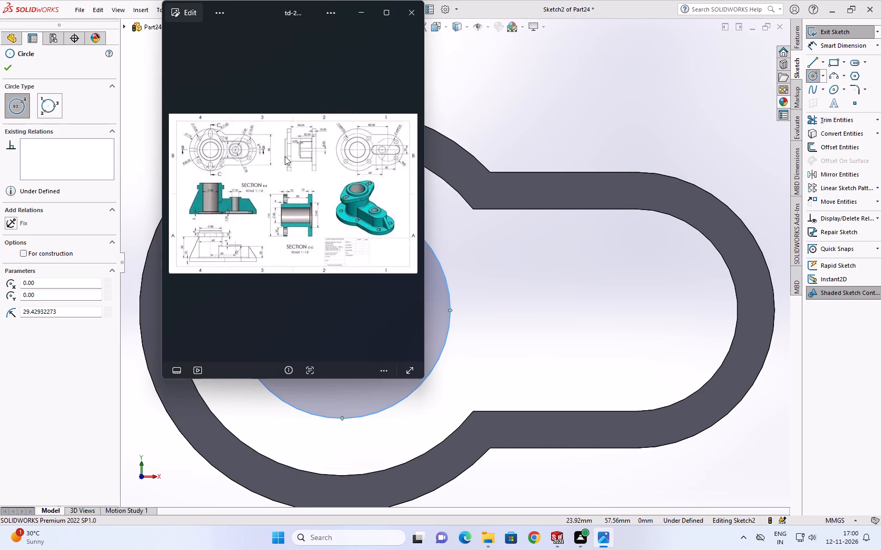
{"action": "scroll", "coordinate": [285, 156], "scroll_direction": "down", "scroll_amount": 5}
{"action": "left_click", "coordinate": [308, 142]}
{"action": "scroll", "coordinate": [308, 142], "scroll_direction": "up", "scroll_amount": 7}
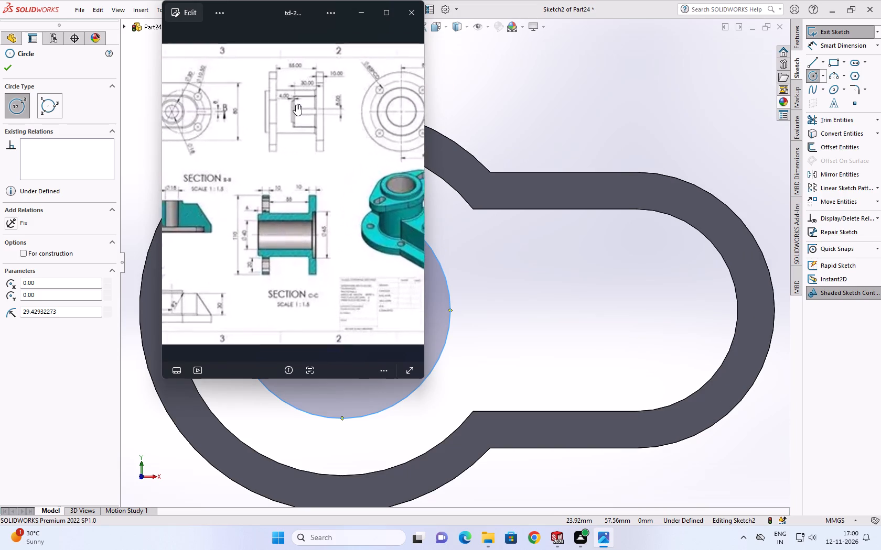
{"action": "scroll", "coordinate": [296, 104], "scroll_direction": "up", "scroll_amount": 1}
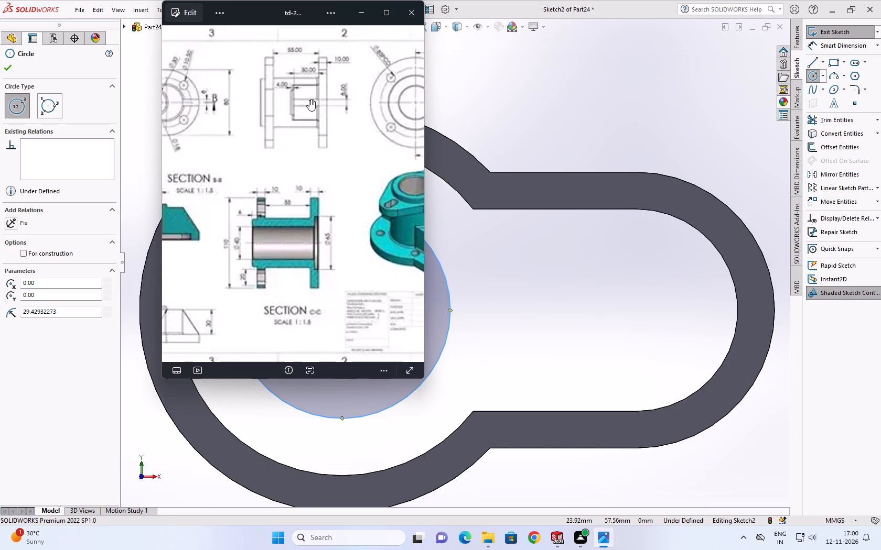
{"action": "scroll", "coordinate": [308, 103], "scroll_direction": "down", "scroll_amount": 8}
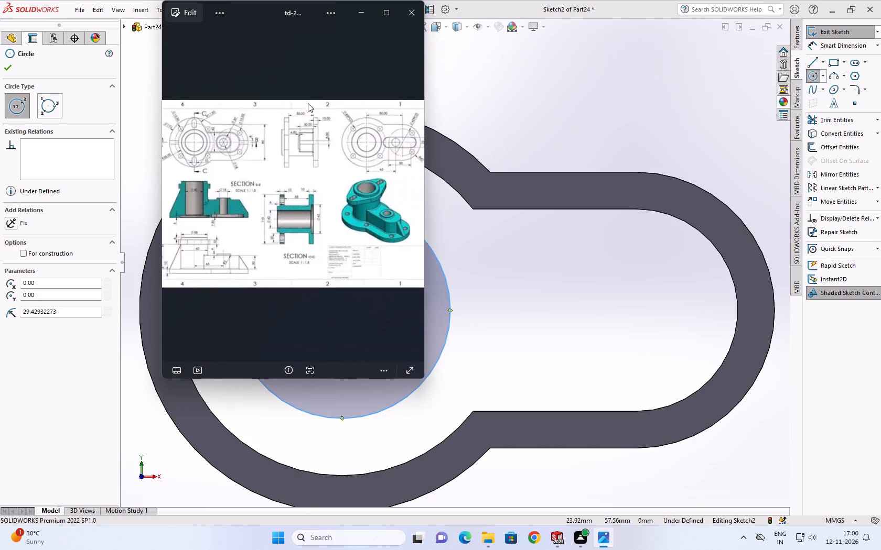
{"action": "scroll", "coordinate": [297, 163], "scroll_direction": "down", "scroll_amount": 1}
{"action": "scroll", "coordinate": [295, 170], "scroll_direction": "up", "scroll_amount": 10}
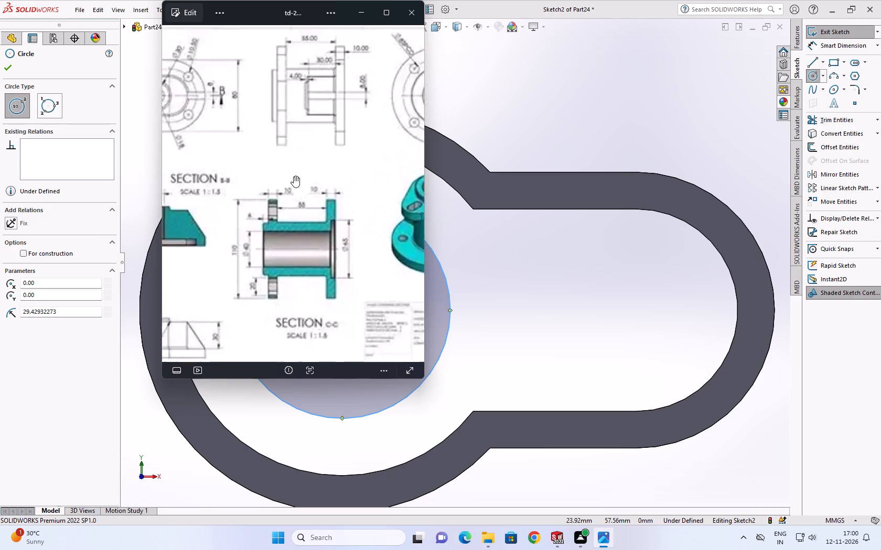
{"action": "scroll", "coordinate": [294, 176], "scroll_direction": "up", "scroll_amount": 3}
{"action": "scroll", "coordinate": [294, 176], "scroll_direction": "down", "scroll_amount": 8}
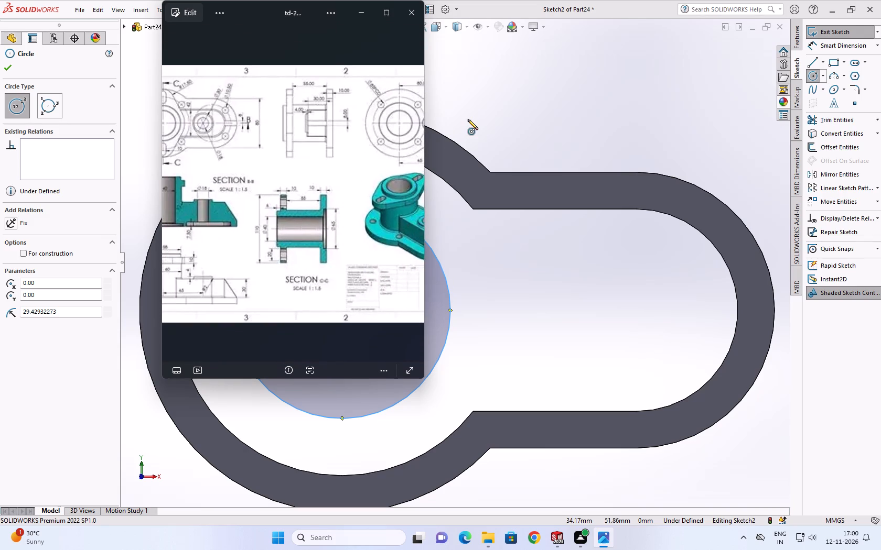
Back in SOLIDWORKS, leave the Circle tool and dimension the origin-centred circle to a 75 mm diameter.
{"action": "left_click", "coordinate": [468, 119]}
{"action": "right_click", "coordinate": [469, 135]}
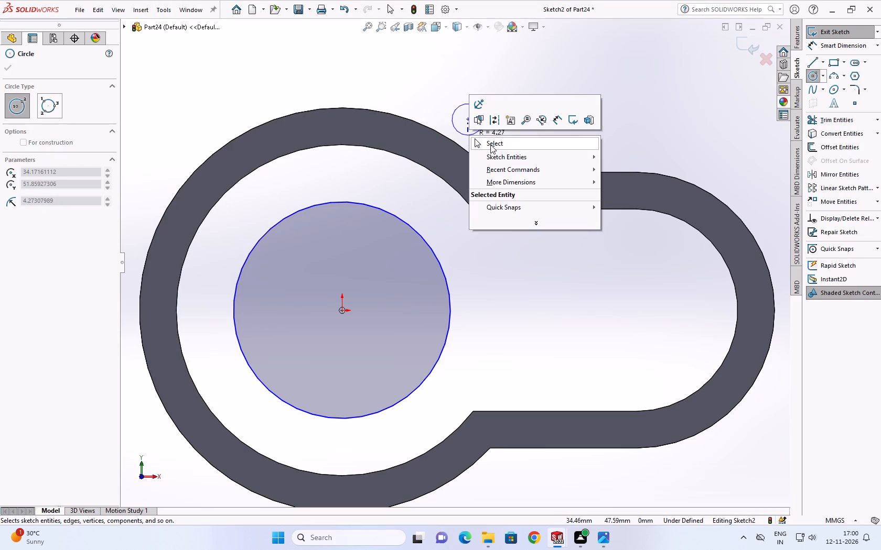
{"action": "left_click", "coordinate": [490, 145]}
{"action": "left_click", "coordinate": [834, 43]}
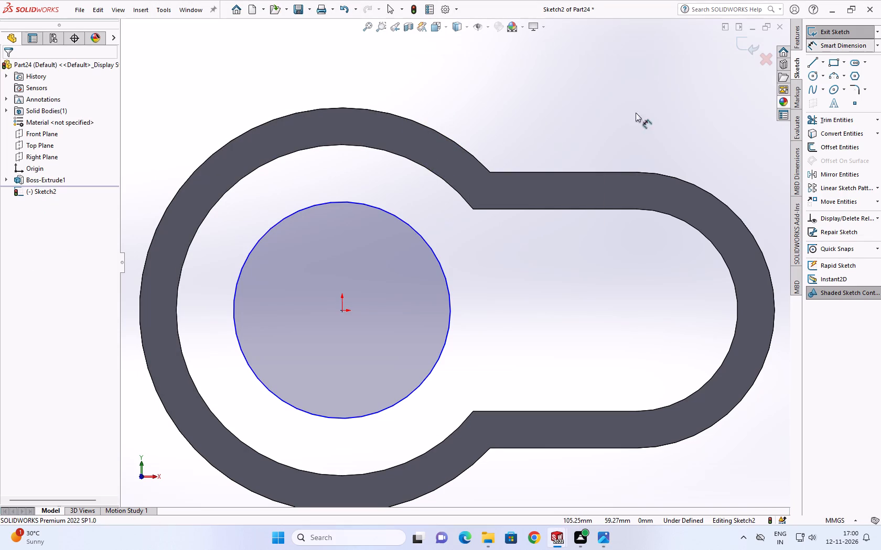
{"action": "left_click", "coordinate": [422, 235]}
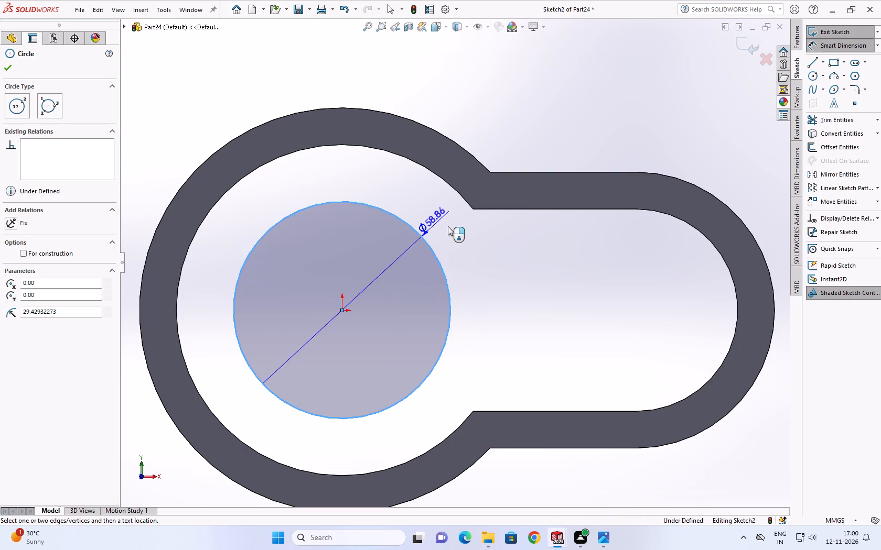
{"action": "left_click", "coordinate": [461, 236]}
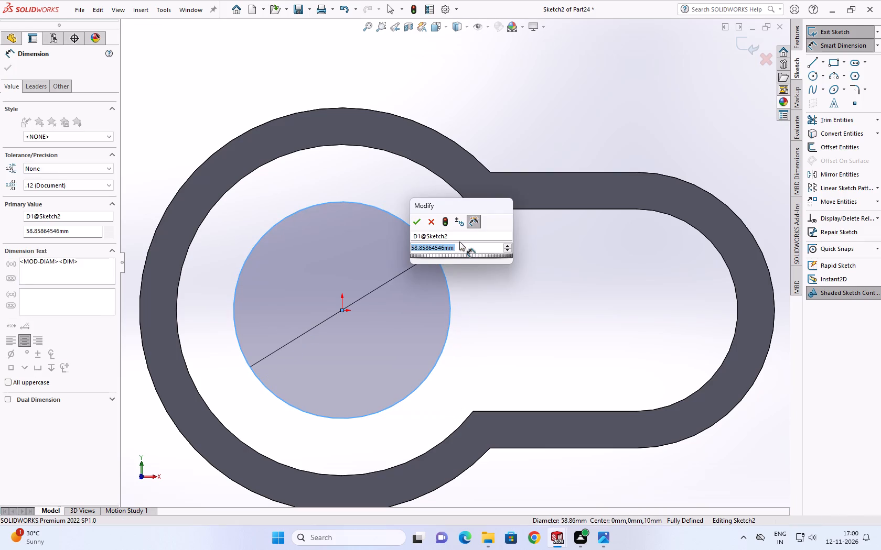
{"action": "key", "text": "4"}
{"action": "key", "text": "BackSpace"}
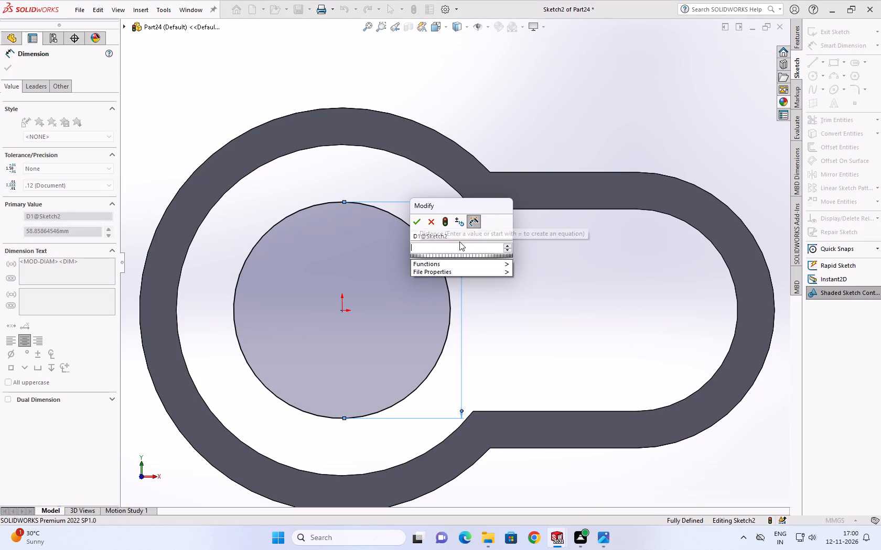
{"action": "type", "text": "75"}
{"action": "key", "text": "Return"}
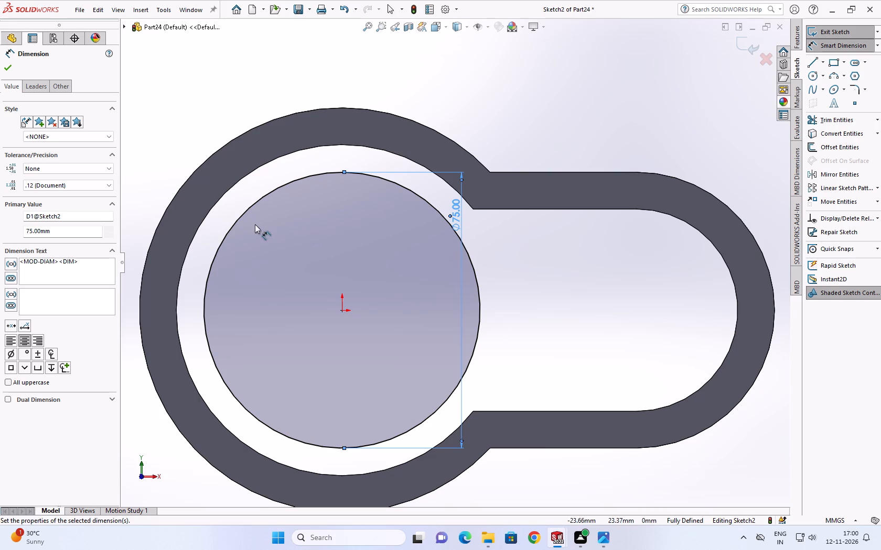
Extrude the 75 mm diameter circle as a blind boss 80 mm deep.
{"action": "scroll", "coordinate": [290, 204], "scroll_direction": "up", "scroll_amount": 1}
{"action": "middle_click_drag", "start_coordinate": [290, 204], "coordinate": [281, 100]}
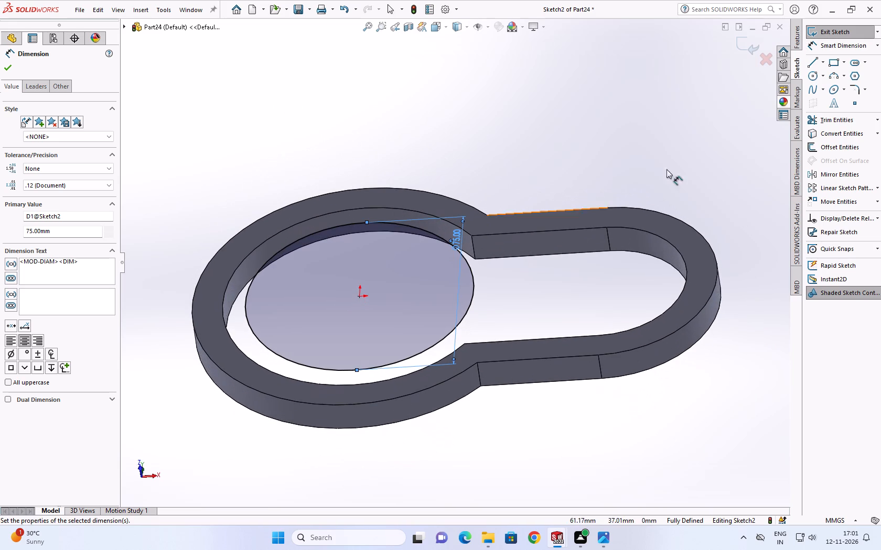
{"action": "left_click", "coordinate": [795, 38]}
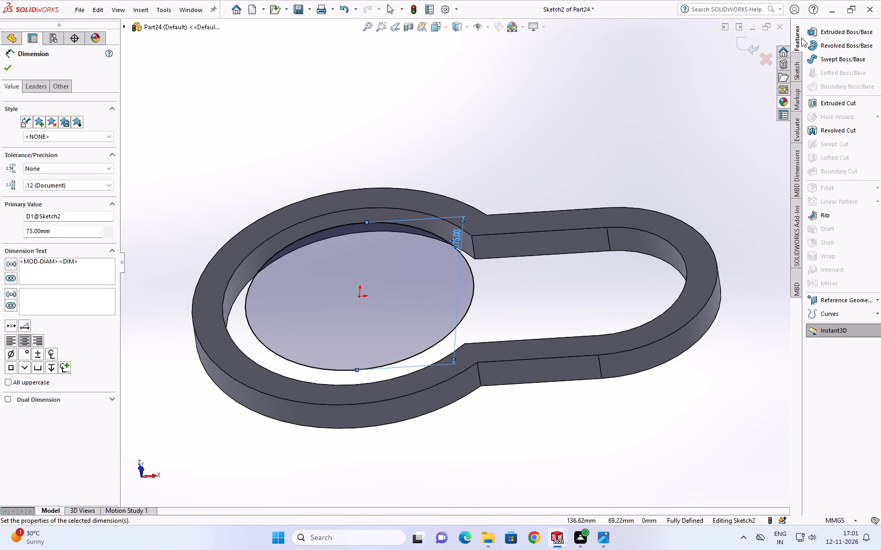
{"action": "left_click", "coordinate": [826, 34]}
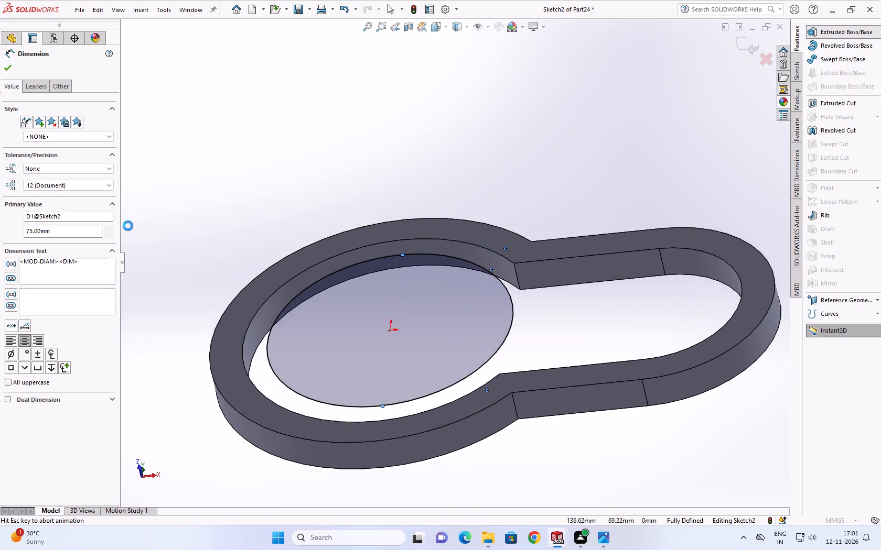
{"action": "double_click", "coordinate": [78, 167]}
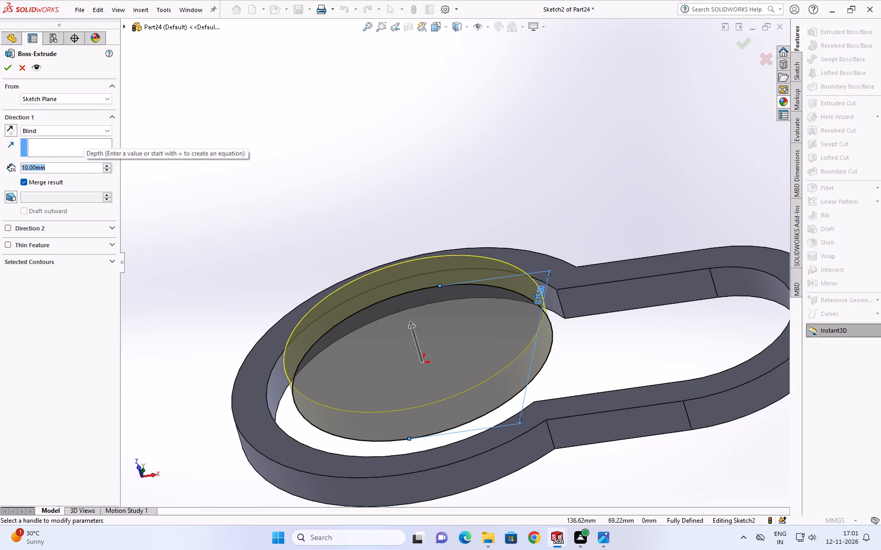
{"action": "type", "text": "80"}
{"action": "key", "text": "Return"}
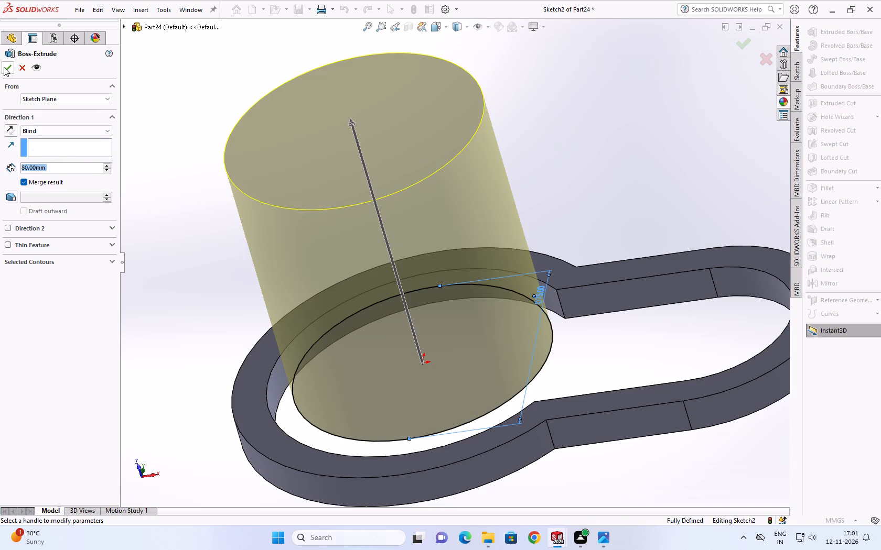
{"action": "left_click", "coordinate": [4, 67]}
Start a new sketch on the base ring's flat front face around the cylinder.
{"action": "middle_click_drag", "start_coordinate": [449, 210], "coordinate": [476, 190]}
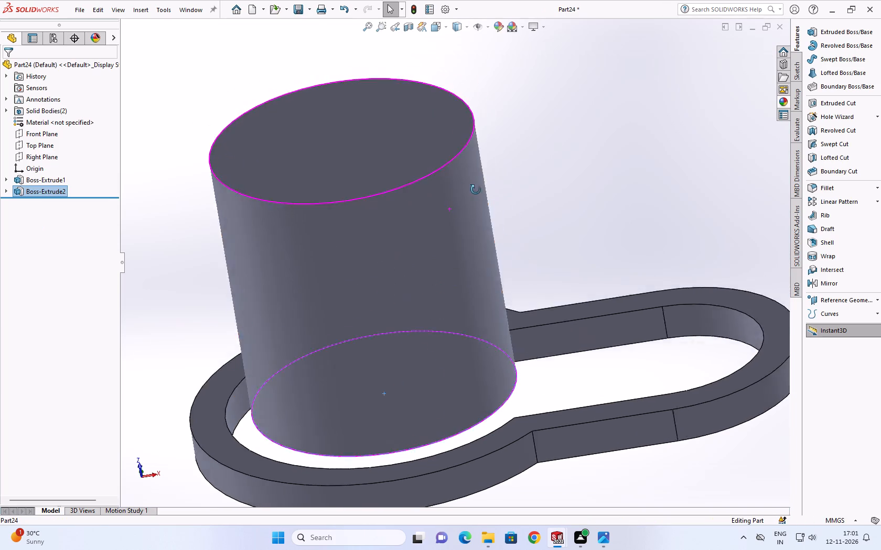
{"action": "middle_click_drag", "start_coordinate": [476, 190], "coordinate": [509, 225]}
{"action": "left_click", "coordinate": [429, 439]}
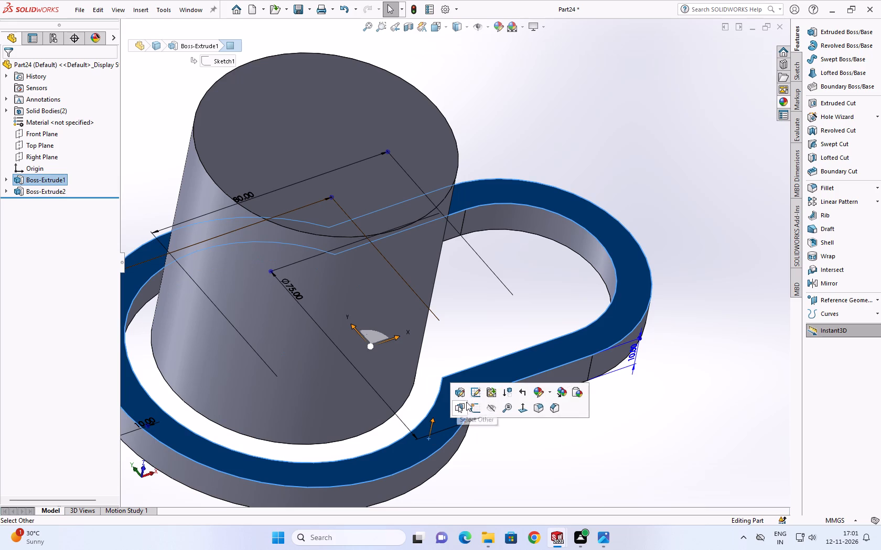
{"action": "left_click", "coordinate": [475, 406]}
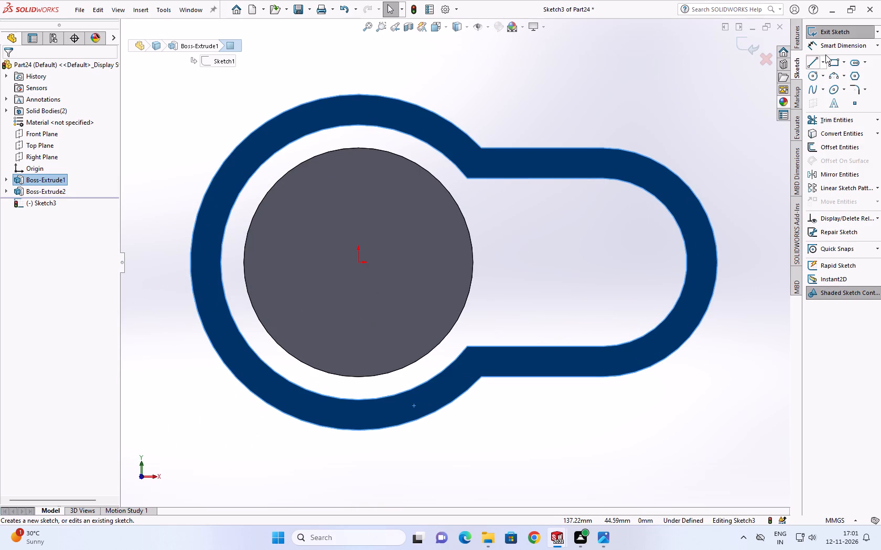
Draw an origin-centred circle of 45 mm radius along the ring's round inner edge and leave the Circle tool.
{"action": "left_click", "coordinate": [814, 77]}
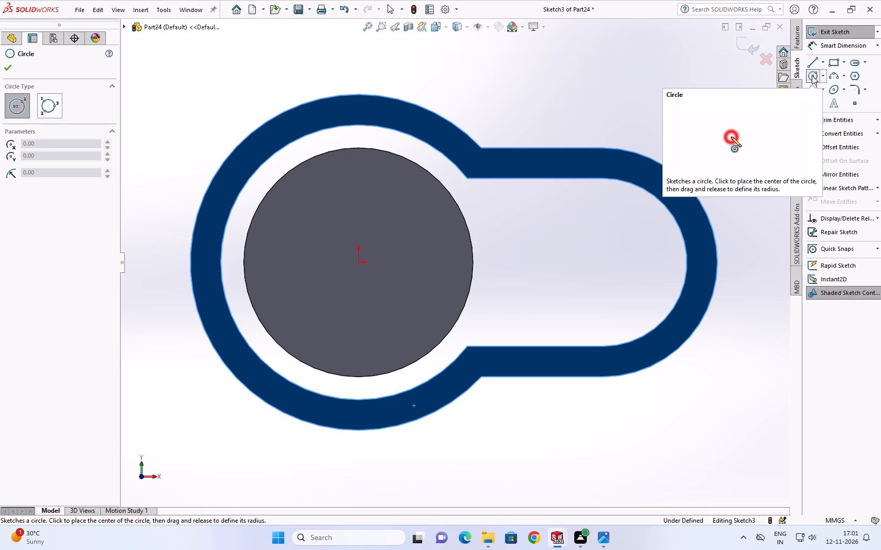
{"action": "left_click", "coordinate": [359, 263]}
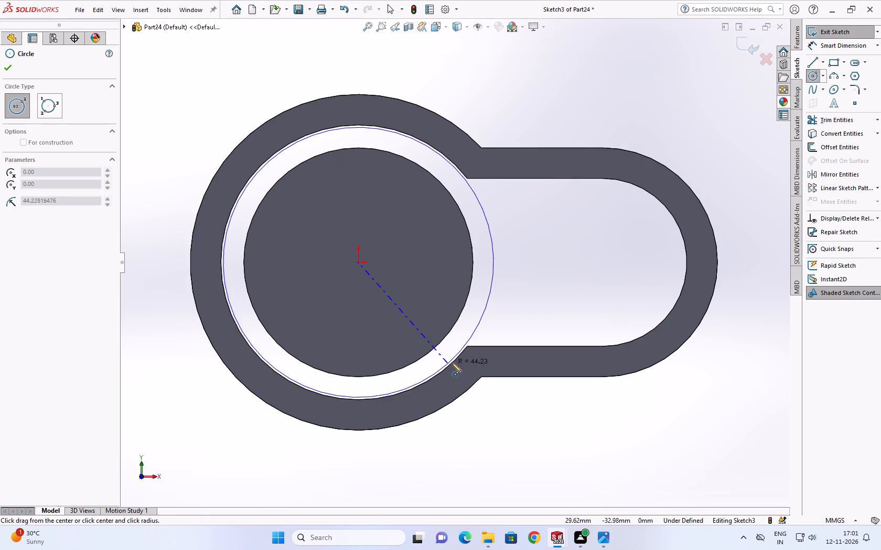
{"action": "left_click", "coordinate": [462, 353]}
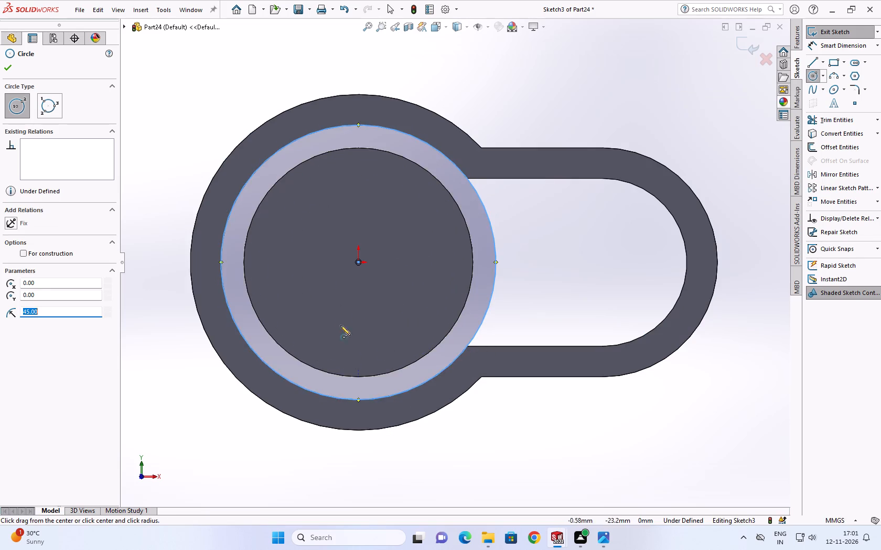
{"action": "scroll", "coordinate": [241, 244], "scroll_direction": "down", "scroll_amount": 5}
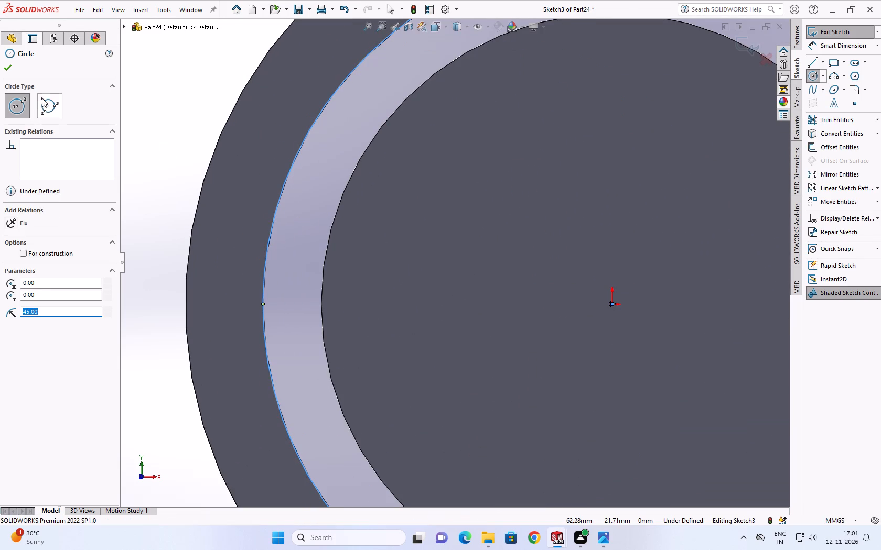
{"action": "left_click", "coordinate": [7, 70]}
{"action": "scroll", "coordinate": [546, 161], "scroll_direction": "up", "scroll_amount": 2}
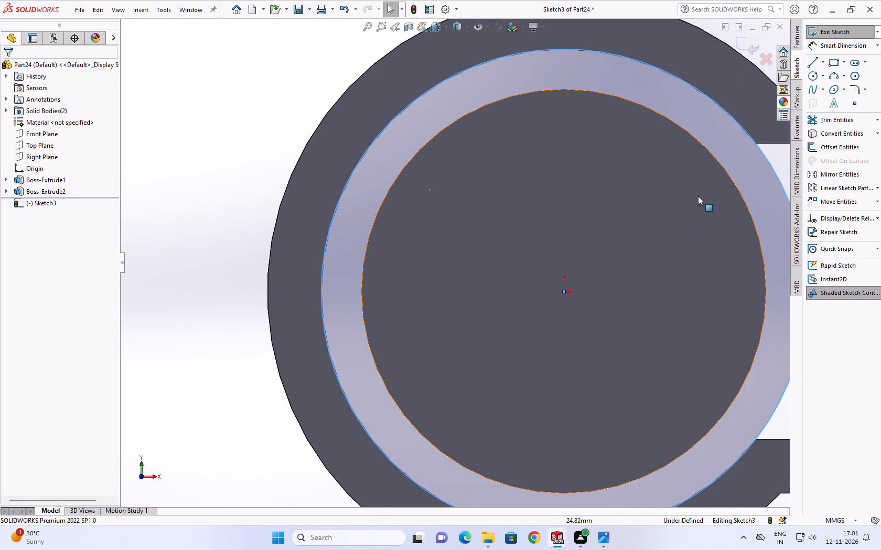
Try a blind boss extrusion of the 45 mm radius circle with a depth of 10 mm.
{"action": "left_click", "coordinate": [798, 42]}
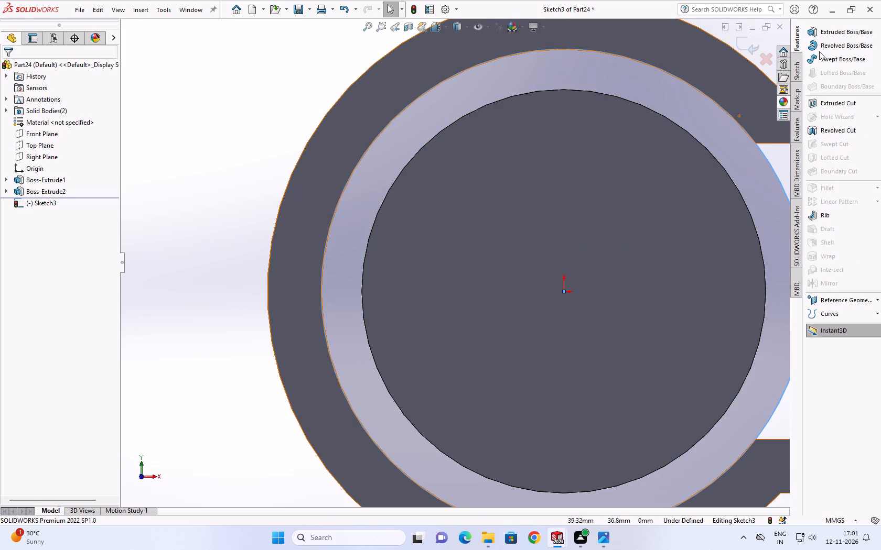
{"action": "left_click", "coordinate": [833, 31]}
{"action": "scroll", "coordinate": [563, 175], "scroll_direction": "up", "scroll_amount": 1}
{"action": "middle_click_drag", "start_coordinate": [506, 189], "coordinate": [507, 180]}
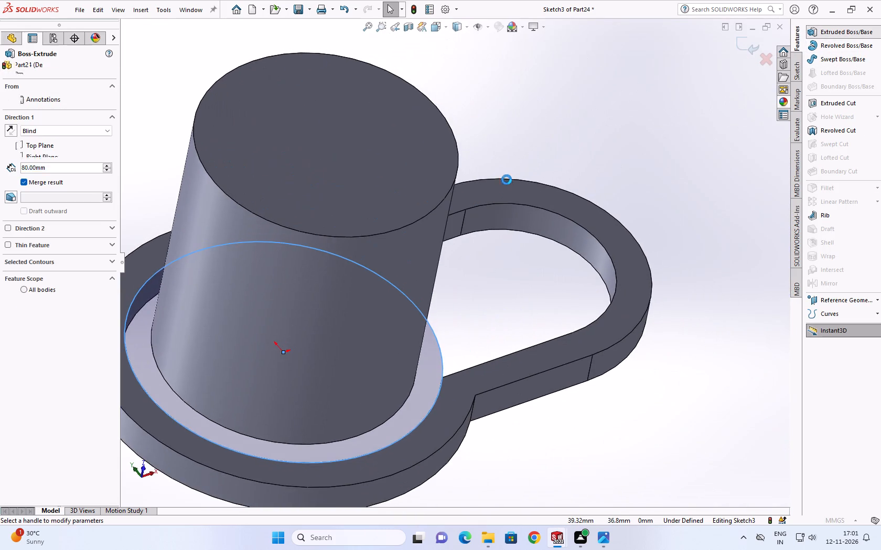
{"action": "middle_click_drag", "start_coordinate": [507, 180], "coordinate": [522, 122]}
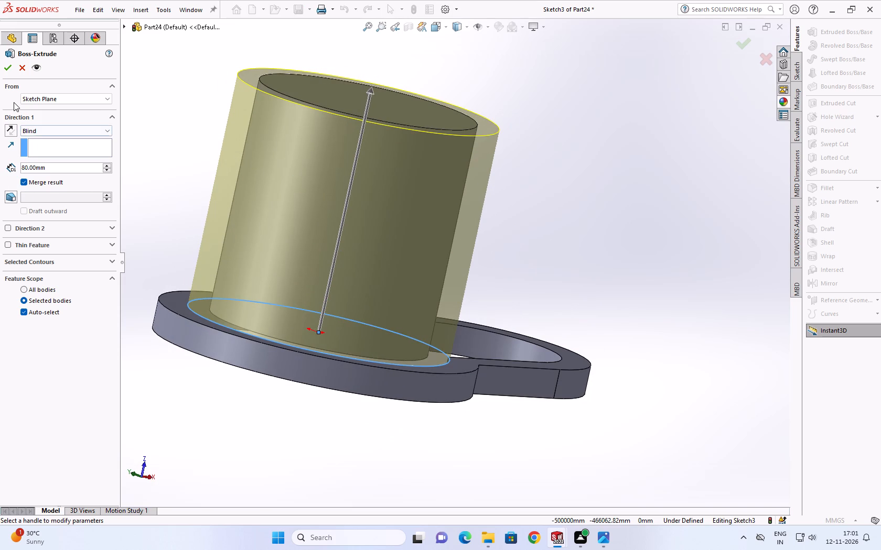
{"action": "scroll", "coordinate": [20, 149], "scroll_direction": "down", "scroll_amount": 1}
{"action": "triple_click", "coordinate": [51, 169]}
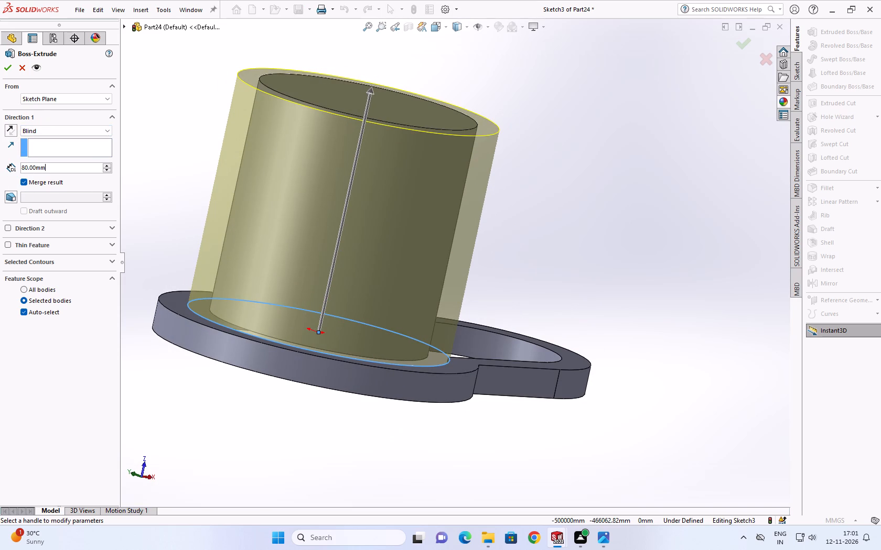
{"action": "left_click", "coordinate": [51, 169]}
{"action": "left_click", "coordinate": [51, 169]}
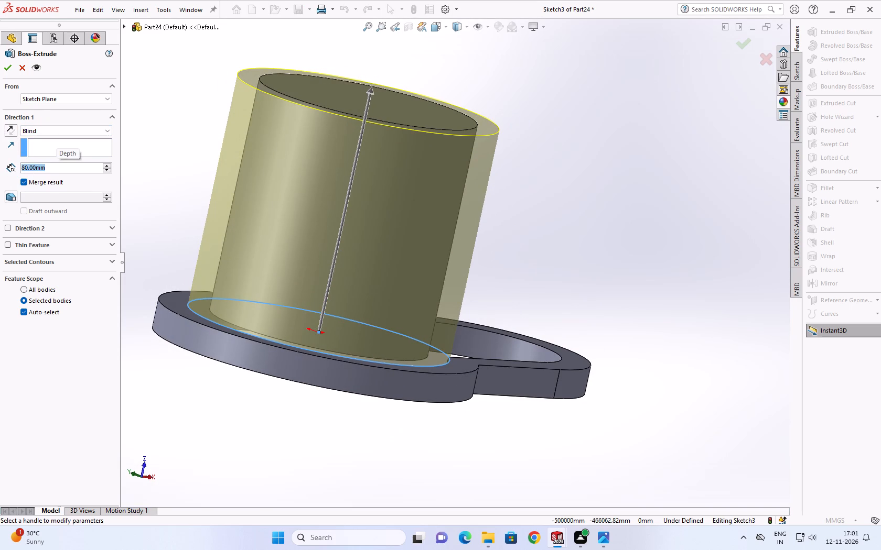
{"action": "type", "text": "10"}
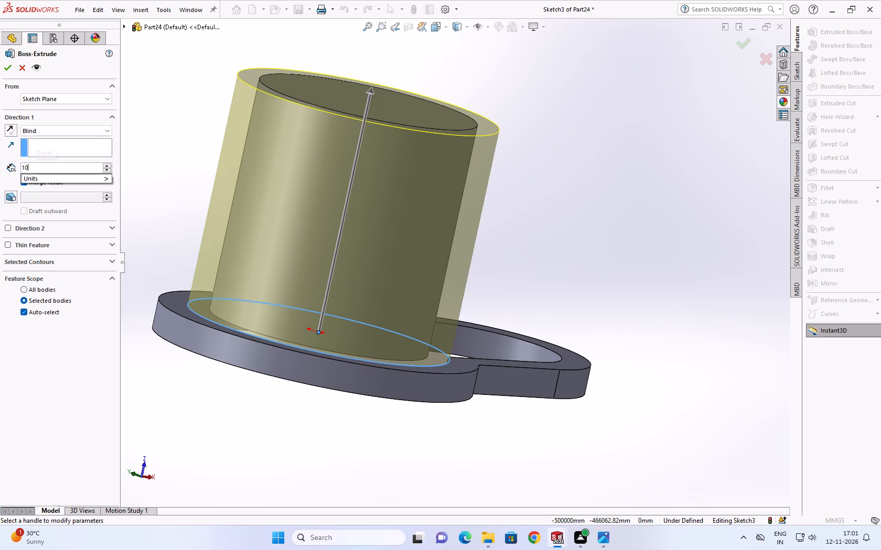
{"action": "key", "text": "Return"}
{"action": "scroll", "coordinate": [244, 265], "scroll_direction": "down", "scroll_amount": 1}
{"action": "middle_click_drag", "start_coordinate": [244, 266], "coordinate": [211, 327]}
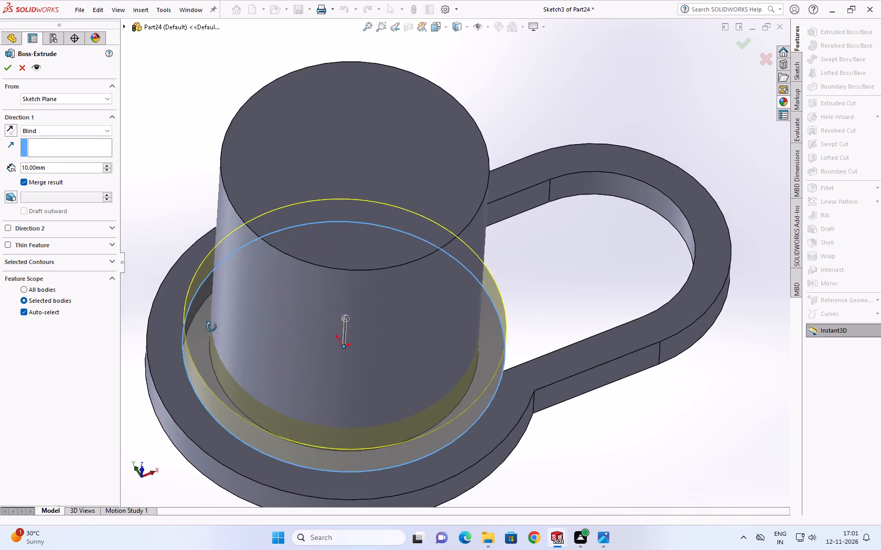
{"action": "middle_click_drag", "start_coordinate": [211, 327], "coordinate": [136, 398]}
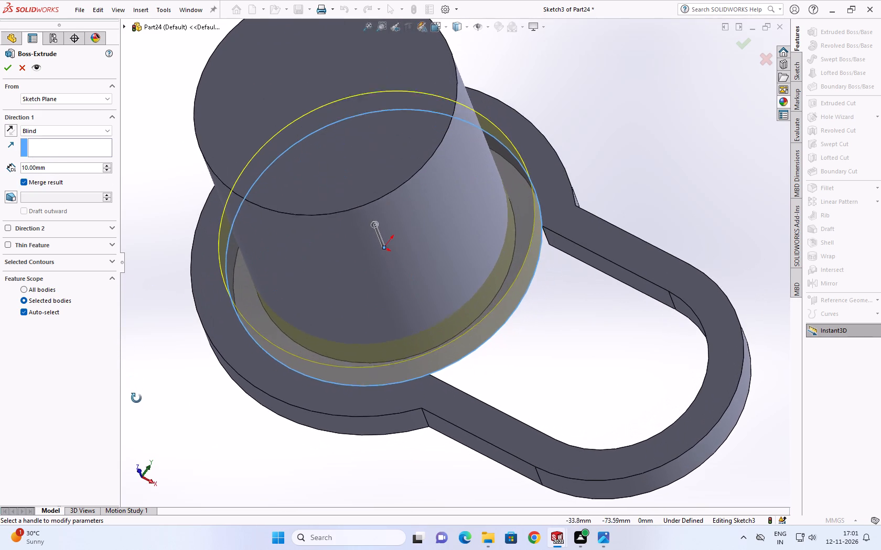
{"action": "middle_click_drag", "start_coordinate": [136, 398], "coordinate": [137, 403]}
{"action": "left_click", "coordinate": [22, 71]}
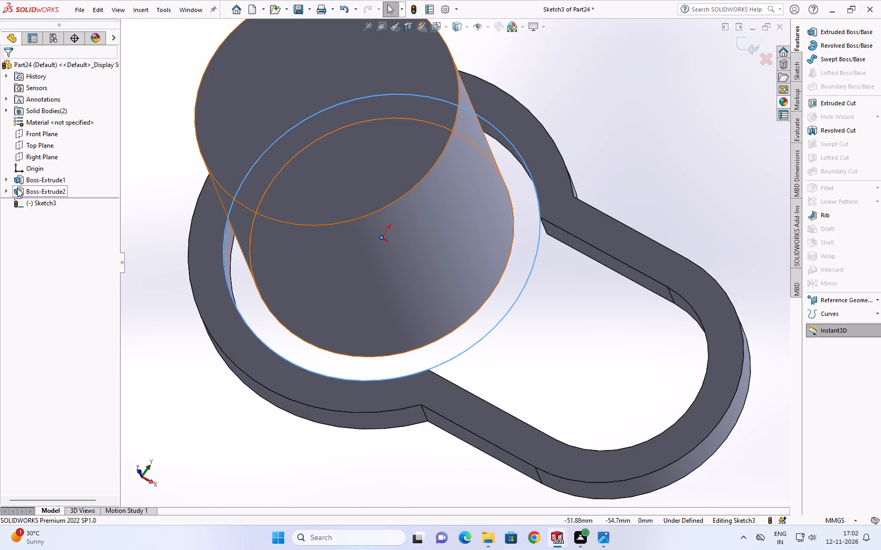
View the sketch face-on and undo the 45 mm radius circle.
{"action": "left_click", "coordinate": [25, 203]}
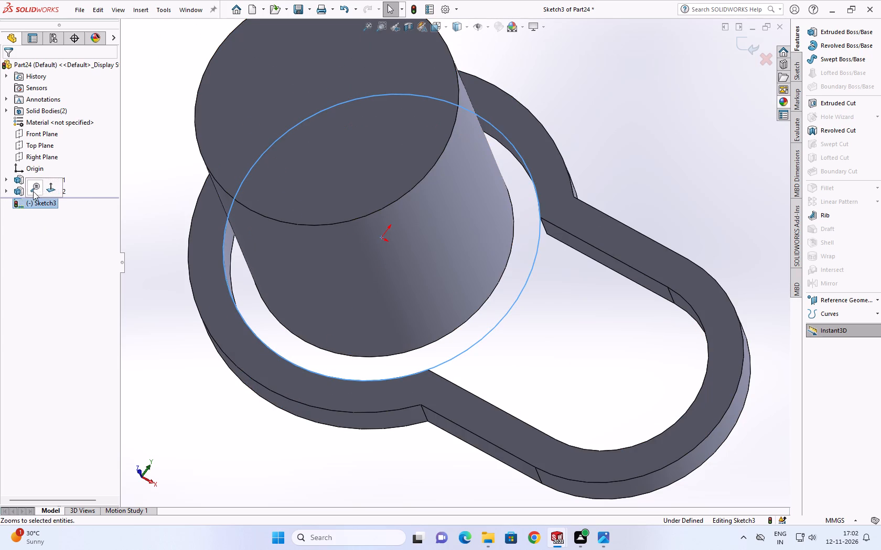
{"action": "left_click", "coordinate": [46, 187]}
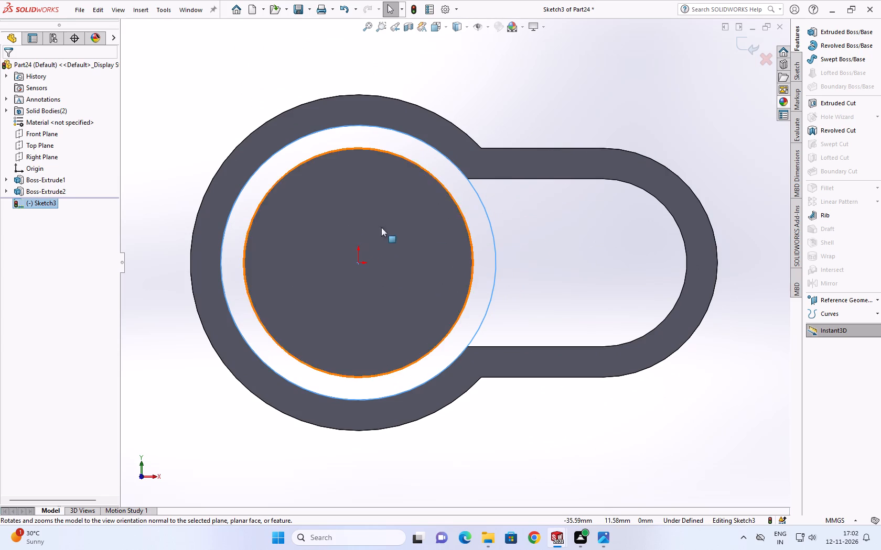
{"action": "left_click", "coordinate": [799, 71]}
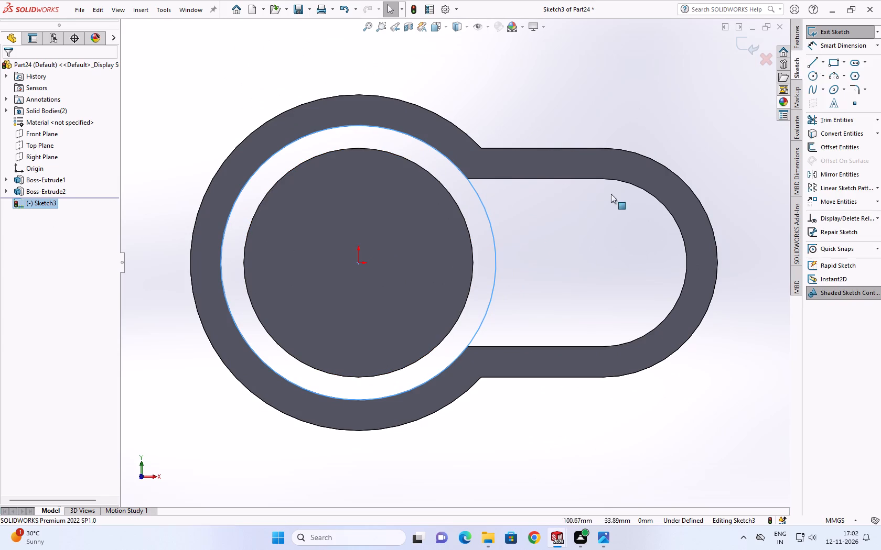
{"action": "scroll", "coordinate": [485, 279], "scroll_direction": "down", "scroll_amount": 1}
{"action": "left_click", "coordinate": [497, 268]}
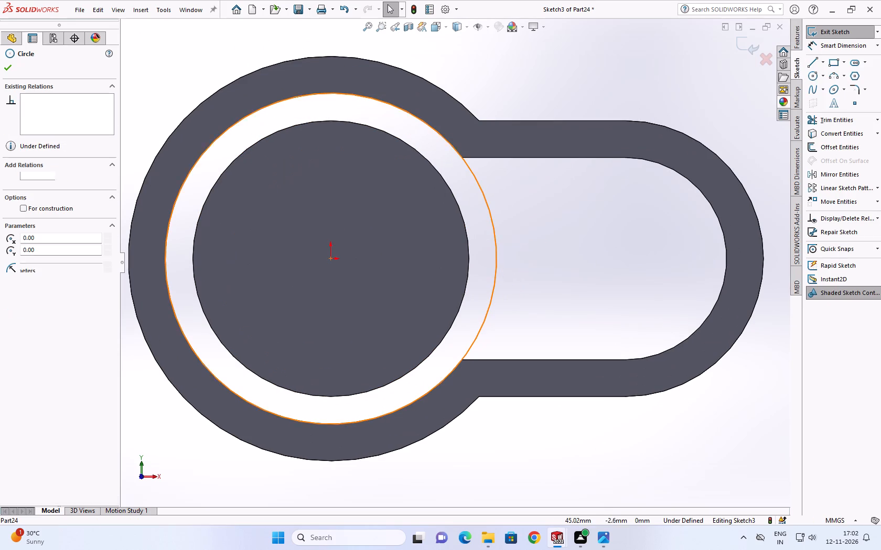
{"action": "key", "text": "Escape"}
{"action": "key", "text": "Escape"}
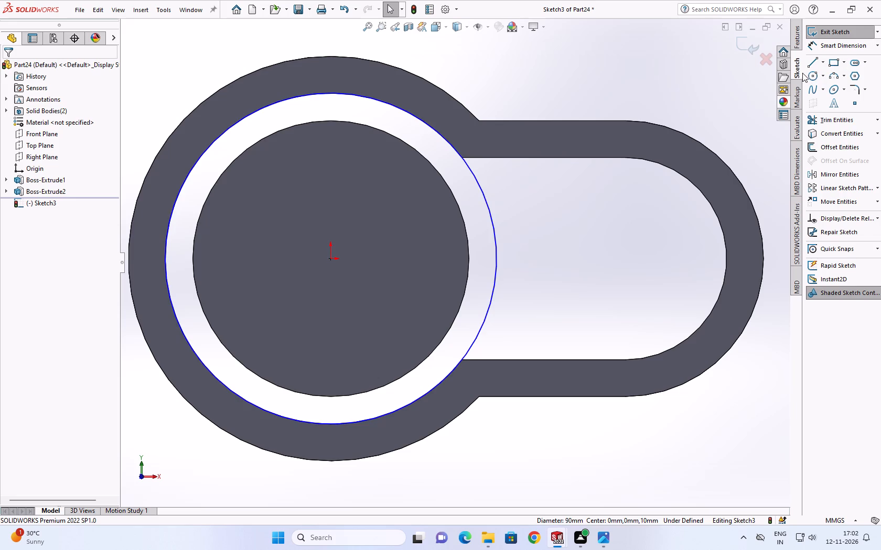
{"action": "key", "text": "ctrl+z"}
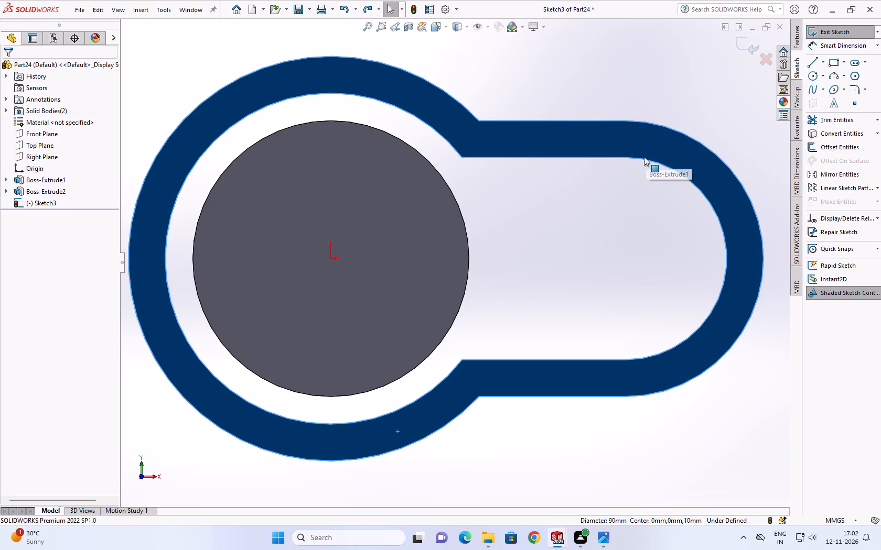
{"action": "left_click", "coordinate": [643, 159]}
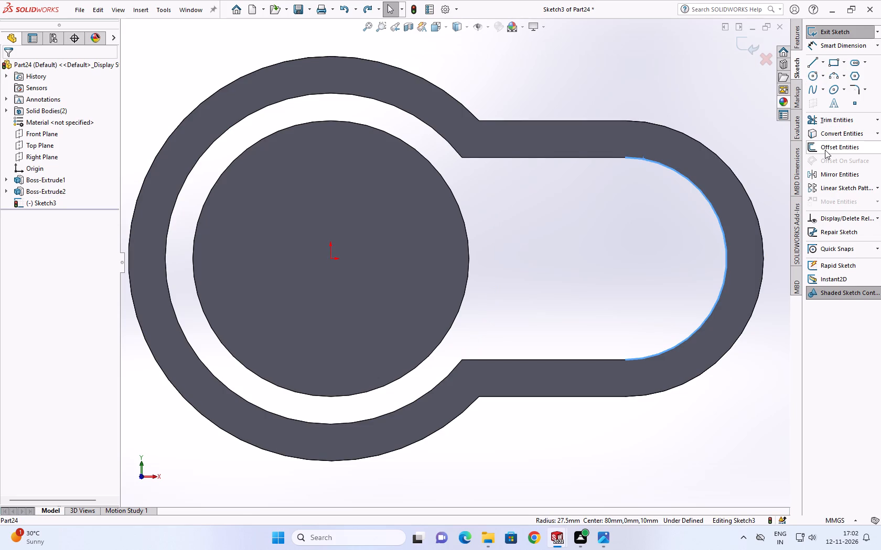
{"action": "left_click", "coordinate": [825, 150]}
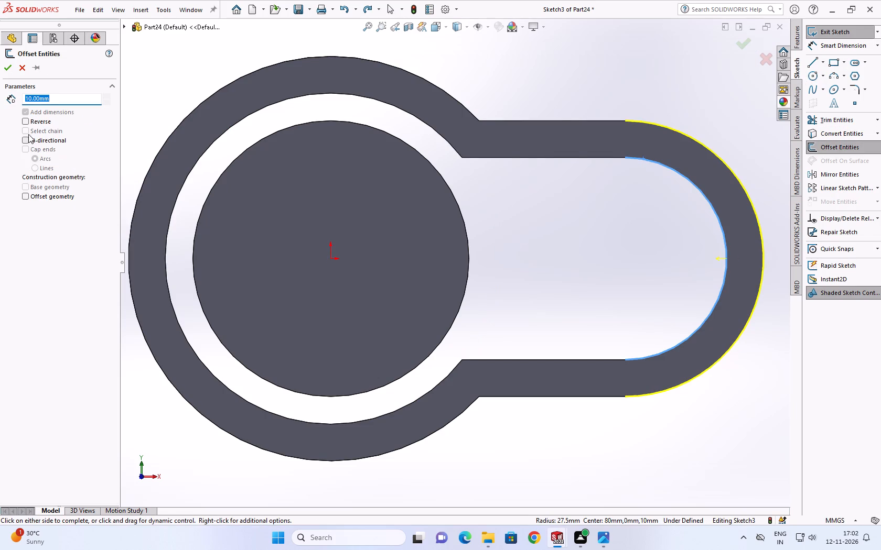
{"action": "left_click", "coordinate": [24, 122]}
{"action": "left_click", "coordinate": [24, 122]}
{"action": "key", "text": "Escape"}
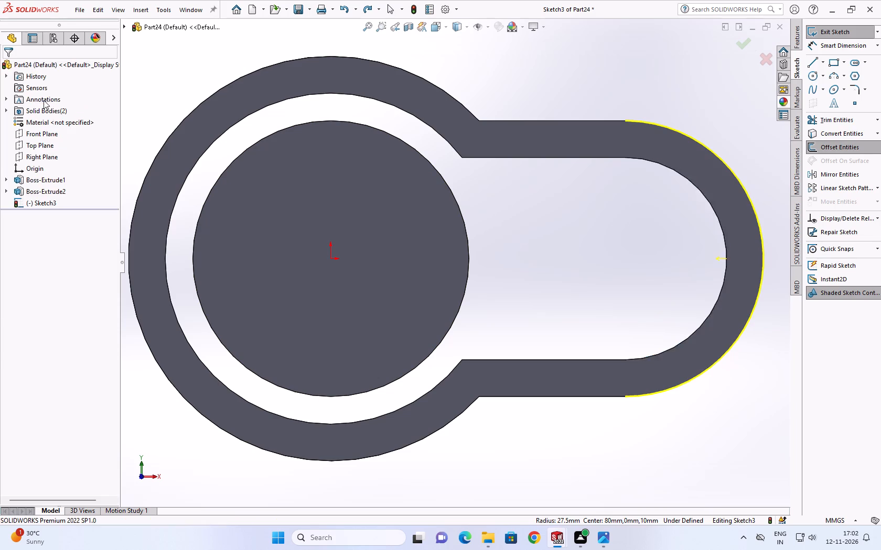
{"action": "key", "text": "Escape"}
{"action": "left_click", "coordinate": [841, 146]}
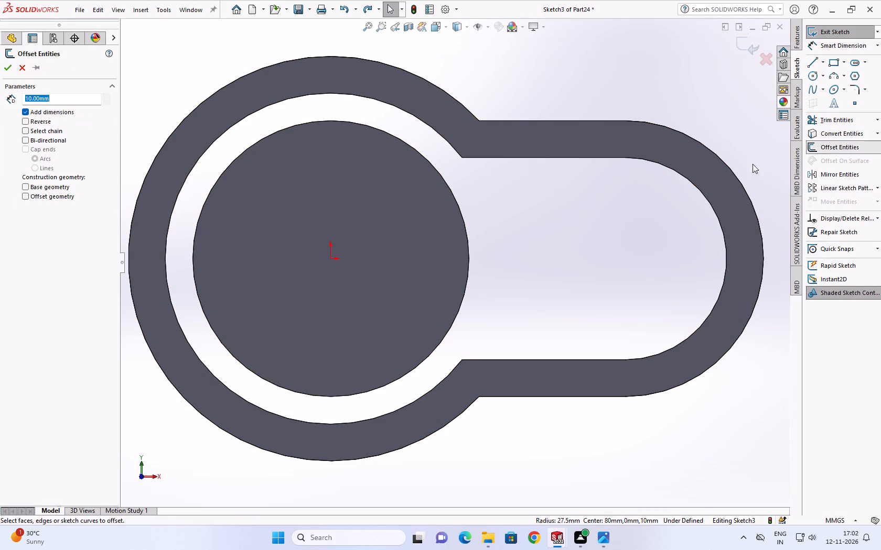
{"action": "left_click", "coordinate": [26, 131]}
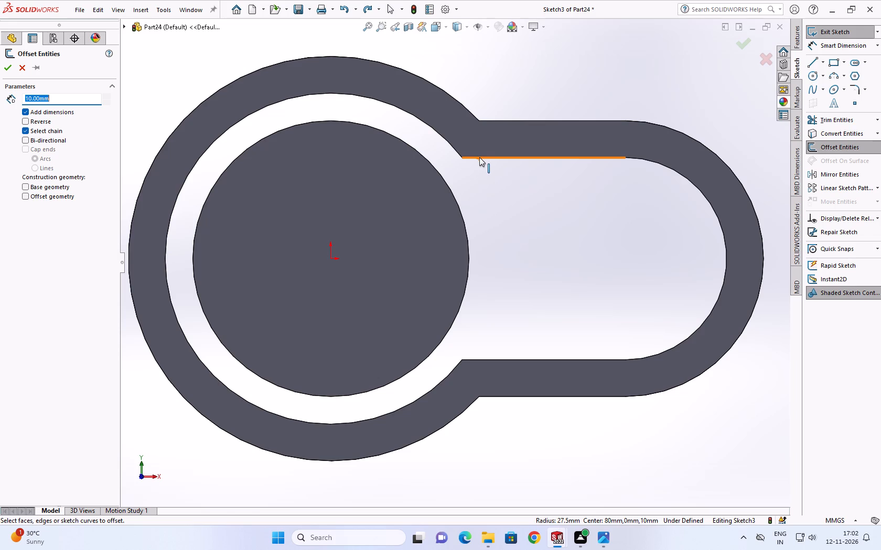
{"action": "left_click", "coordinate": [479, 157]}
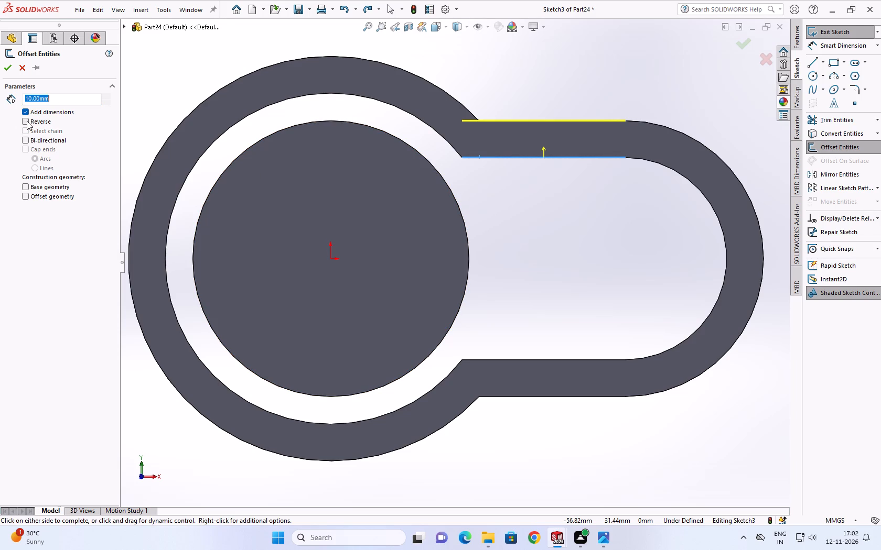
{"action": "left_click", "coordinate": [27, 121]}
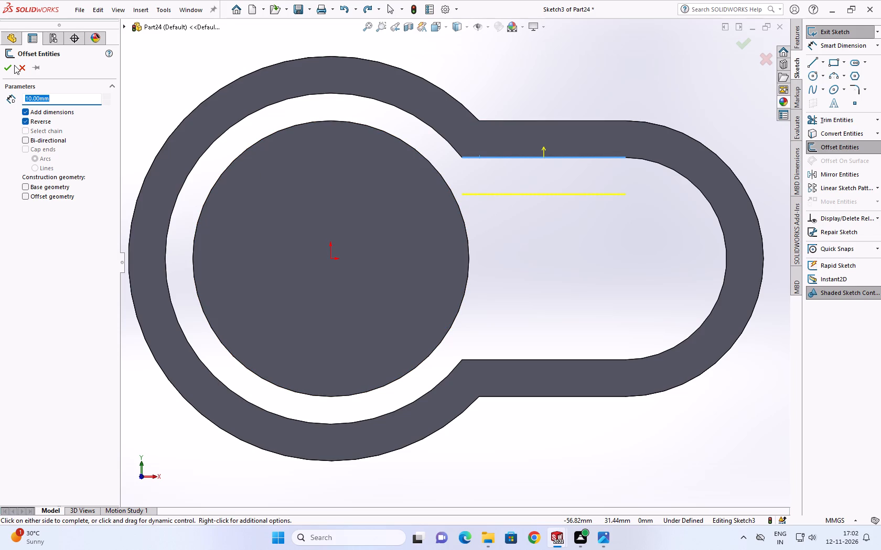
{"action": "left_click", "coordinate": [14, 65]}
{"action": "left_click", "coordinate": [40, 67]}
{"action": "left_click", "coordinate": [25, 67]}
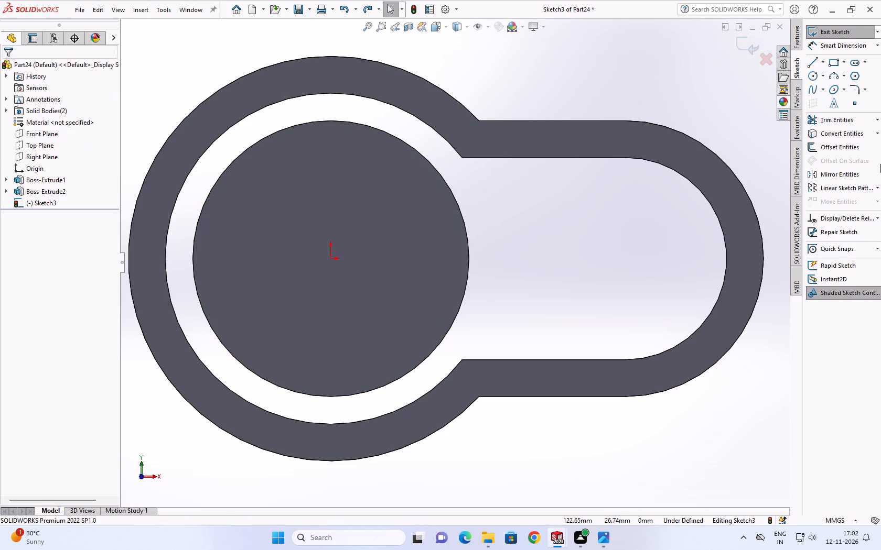
Convert the base ring's four inner edges, two straight lines and two arcs, into sketch entities.
{"action": "left_click", "coordinate": [837, 130]}
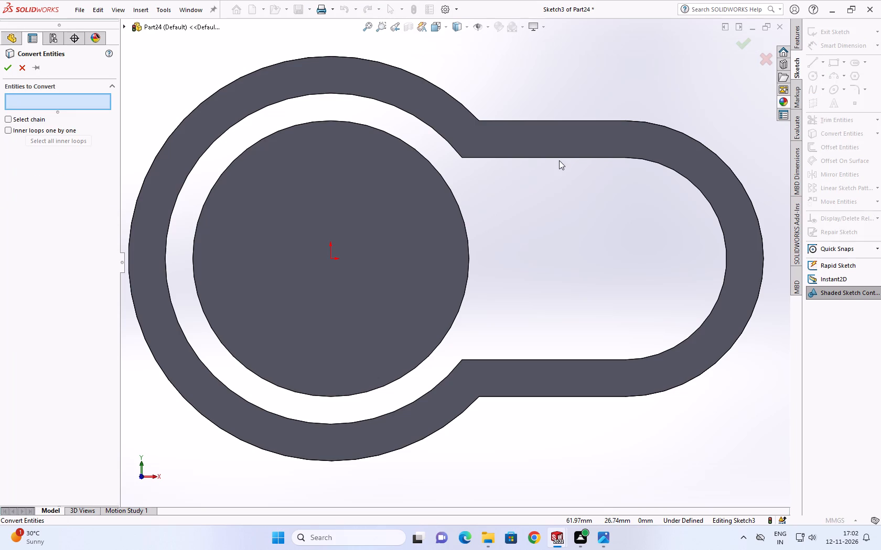
{"action": "left_click", "coordinate": [559, 157]}
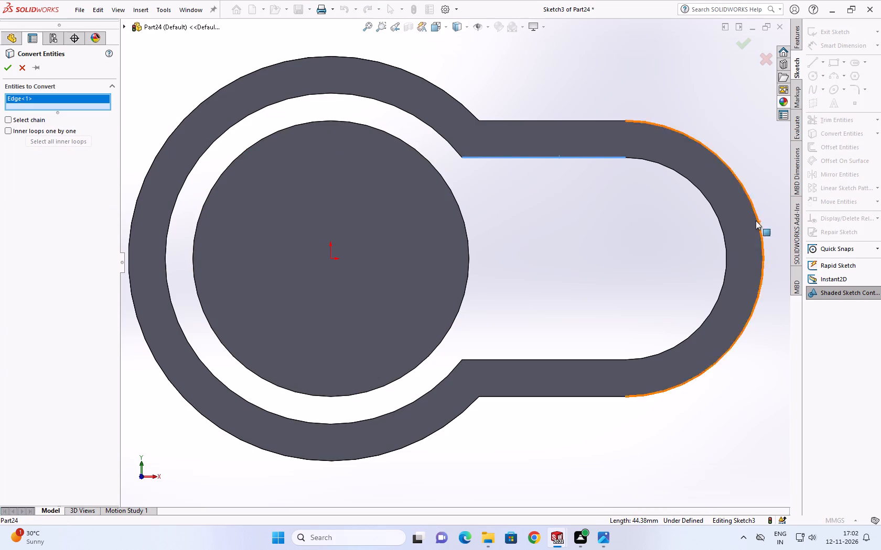
{"action": "left_click", "coordinate": [706, 199]}
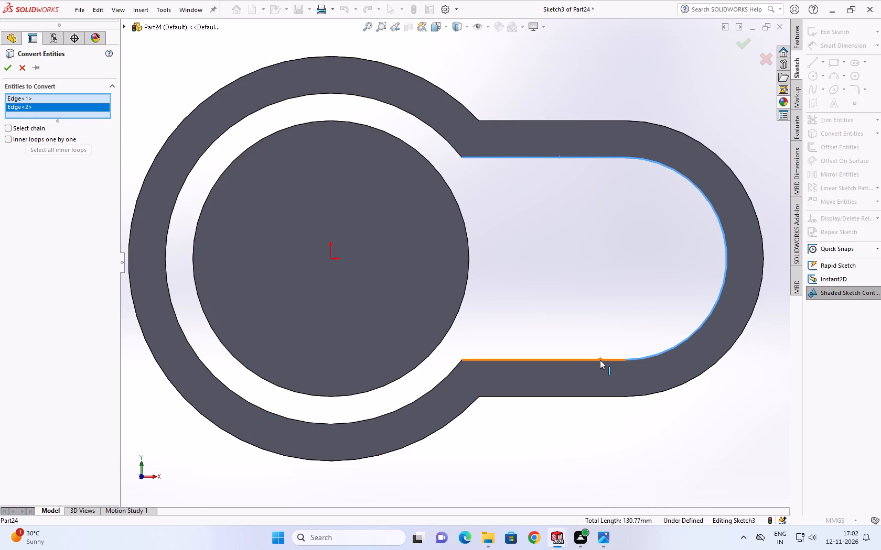
{"action": "left_click", "coordinate": [600, 360]}
{"action": "left_click", "coordinate": [439, 383]}
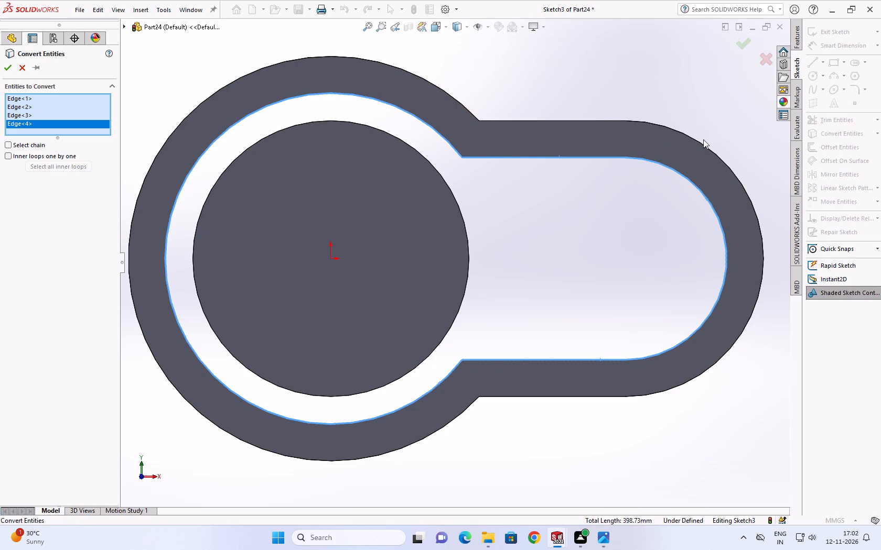
{"action": "left_click", "coordinate": [6, 66]}
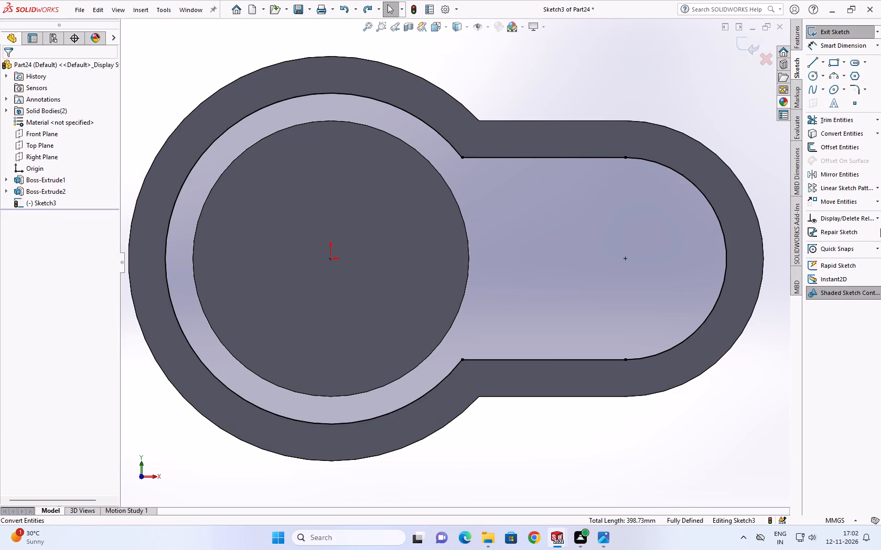
Extrude the converted inner profile as a blind boss 2 mm deep, reversed down into the base ring, with the result merged.
{"action": "left_click", "coordinate": [797, 41]}
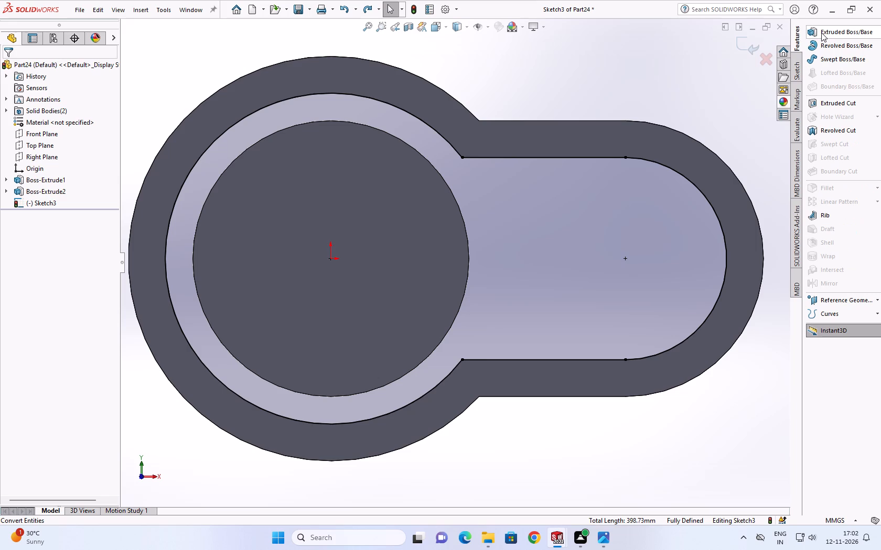
{"action": "left_click", "coordinate": [821, 32]}
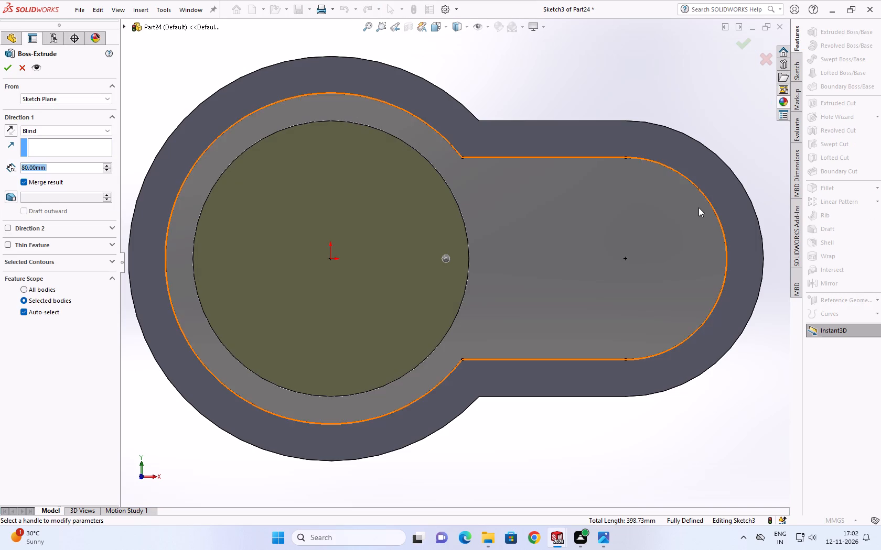
{"action": "middle_click_drag", "start_coordinate": [699, 207], "coordinate": [696, 18]}
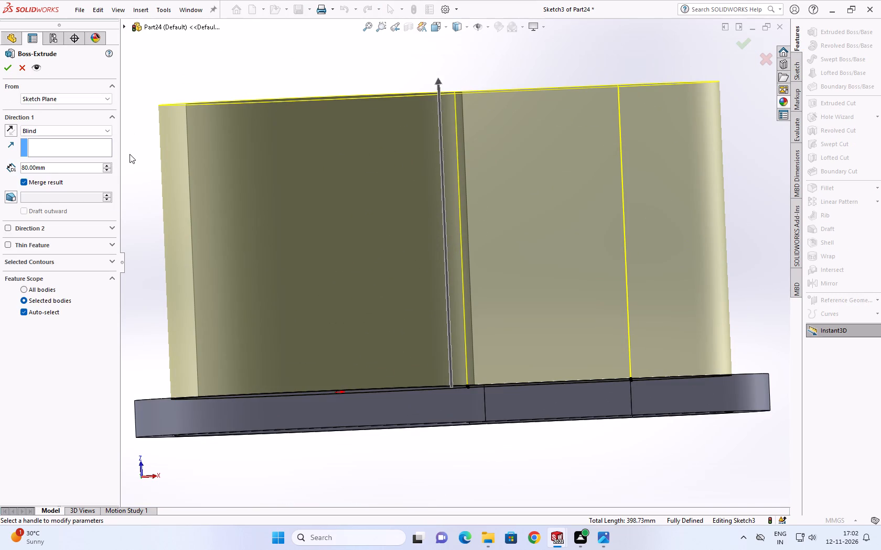
{"action": "left_click", "coordinate": [90, 168]}
{"action": "left_click", "coordinate": [90, 168]}
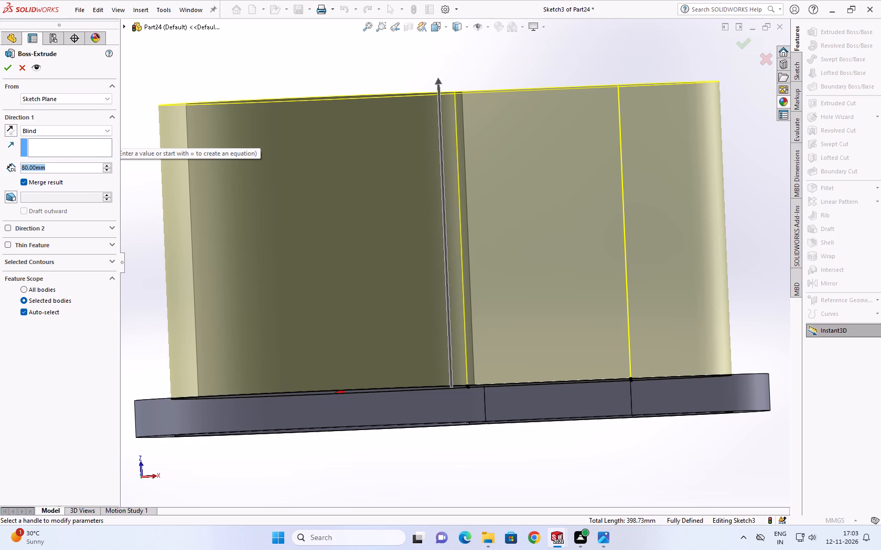
{"action": "left_click", "coordinate": [60, 100]}
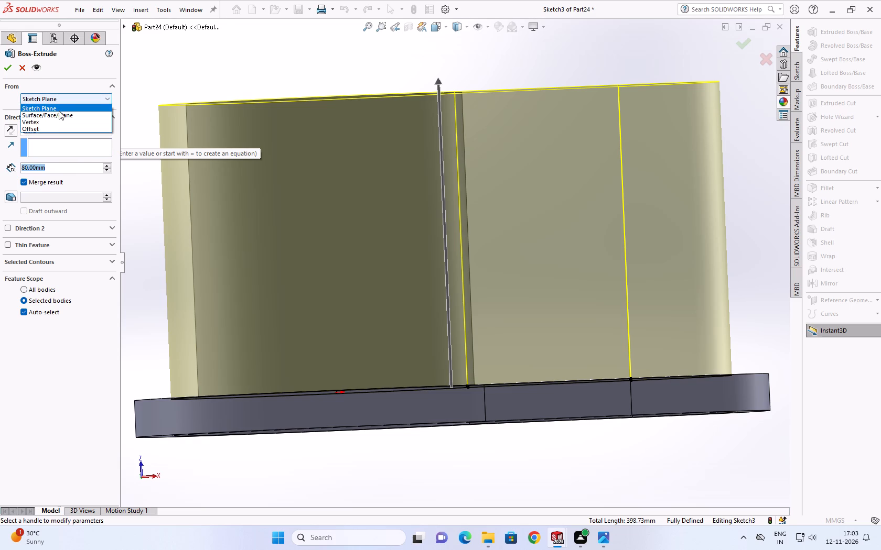
{"action": "double_click", "coordinate": [49, 167]}
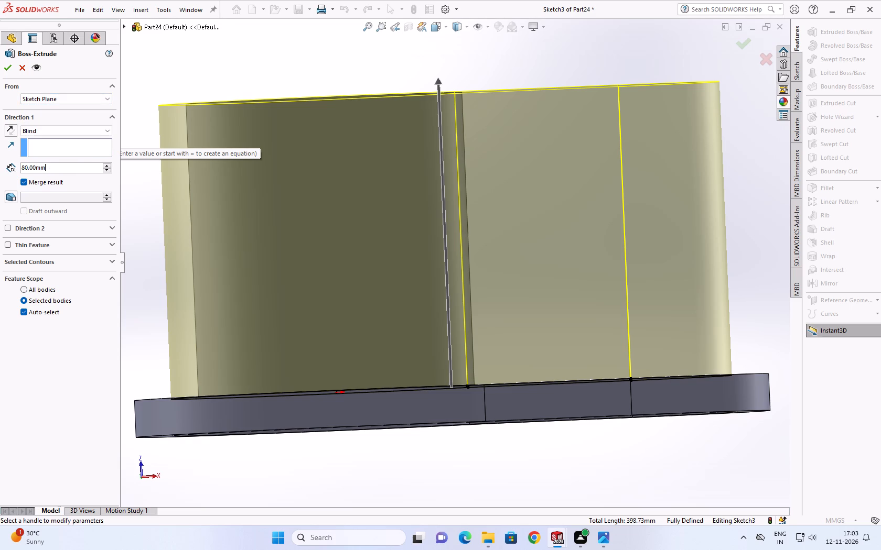
{"action": "left_click", "coordinate": [49, 167]}
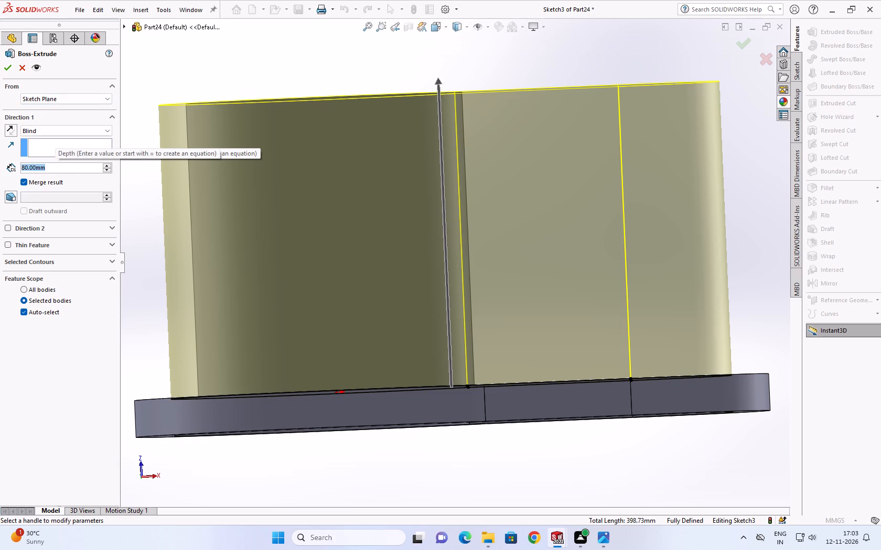
{"action": "key", "text": "2"}
{"action": "key", "text": "Return"}
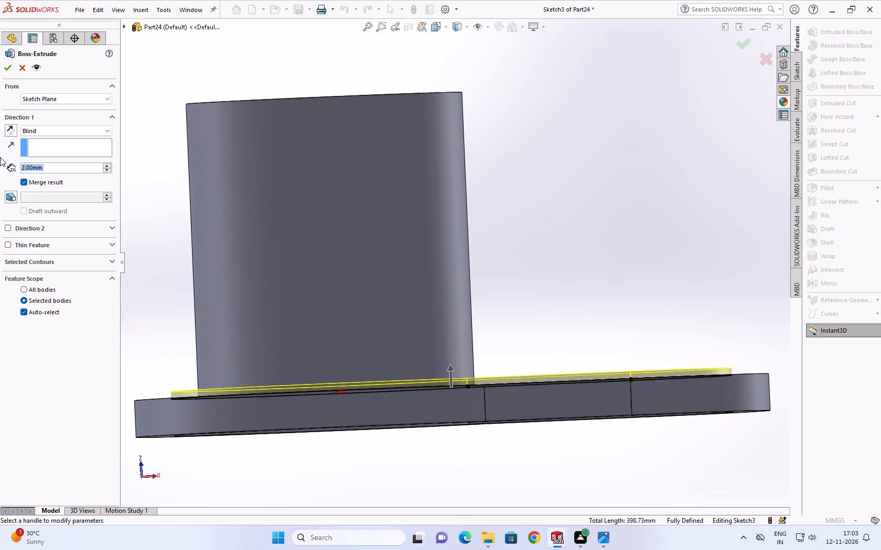
{"action": "left_click", "coordinate": [9, 129]}
{"action": "middle_click_drag", "start_coordinate": [196, 186], "coordinate": [205, 250]}
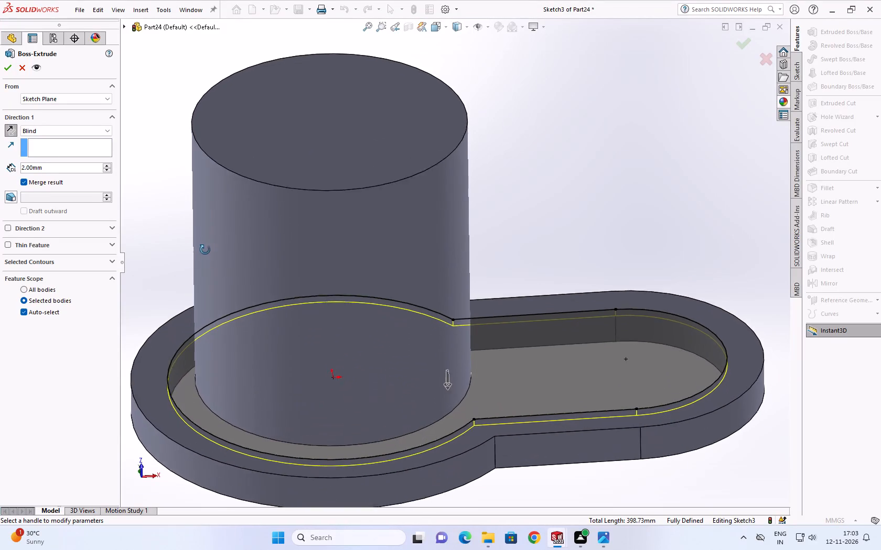
{"action": "middle_click_drag", "start_coordinate": [205, 250], "coordinate": [214, 209]}
{"action": "scroll", "coordinate": [197, 454], "scroll_direction": "down", "scroll_amount": 2}
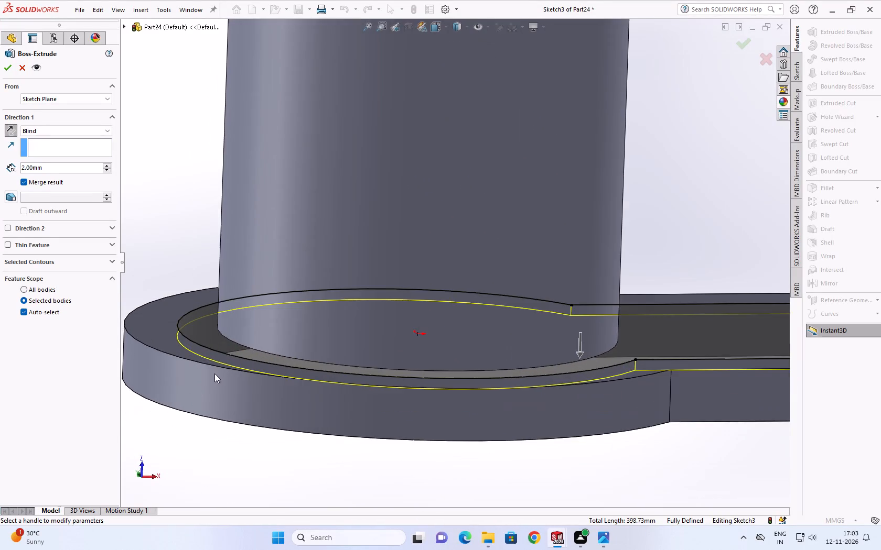
{"action": "scroll", "coordinate": [214, 373], "scroll_direction": "down", "scroll_amount": 3}
{"action": "middle_click_drag", "start_coordinate": [226, 342], "coordinate": [239, 266]}
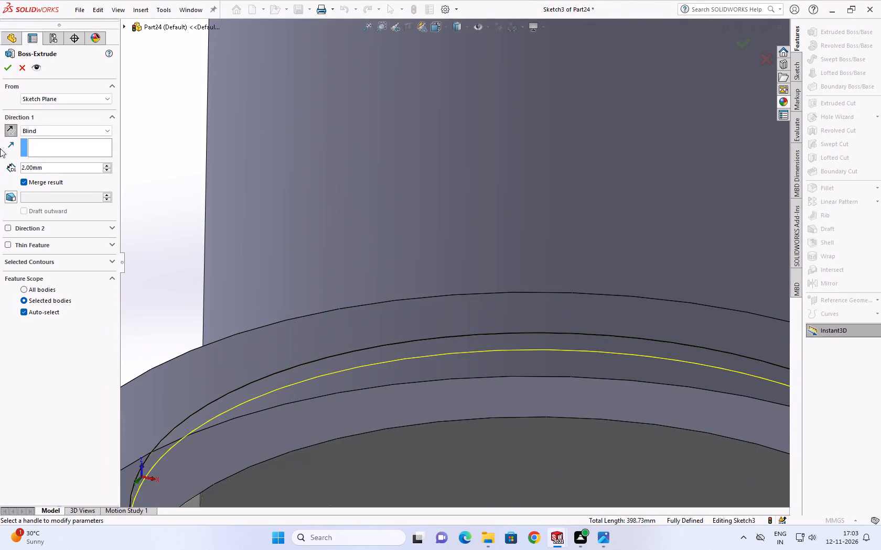
{"action": "left_click", "coordinate": [3, 64]}
Start a new sketch on the base's flat front face around the cylinder.
{"action": "middle_click_drag", "start_coordinate": [155, 111], "coordinate": [184, 243]}
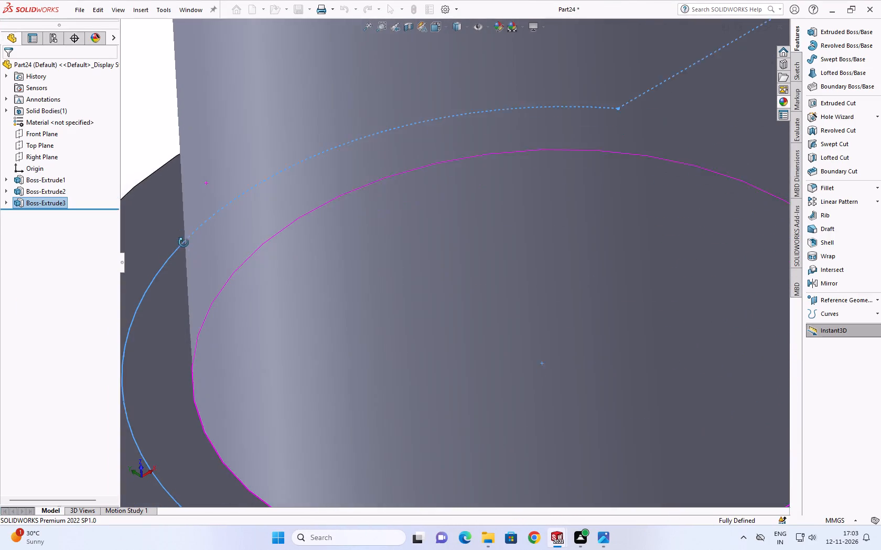
{"action": "middle_click_drag", "start_coordinate": [184, 243], "coordinate": [184, 244]}
{"action": "scroll", "coordinate": [196, 280], "scroll_direction": "up", "scroll_amount": 2}
{"action": "left_click", "coordinate": [198, 264]}
{"action": "left_click", "coordinate": [231, 291]}
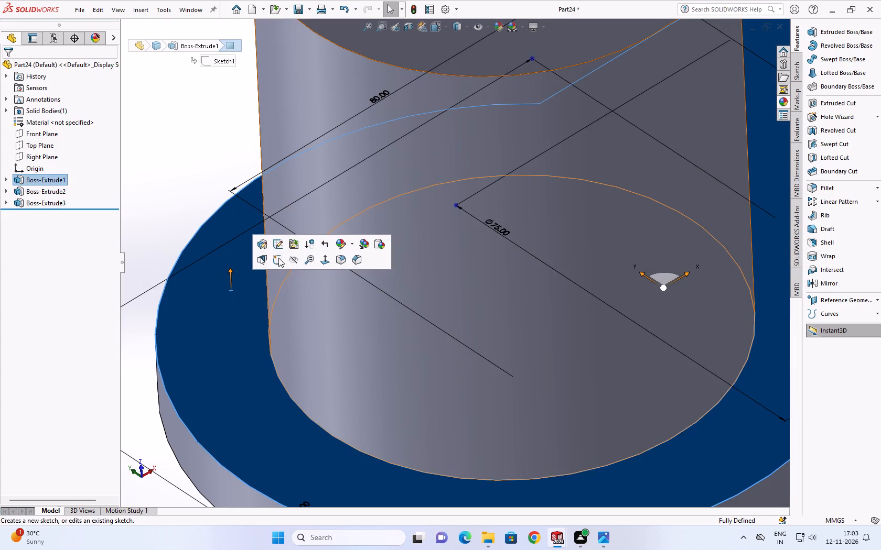
{"action": "left_click", "coordinate": [274, 263]}
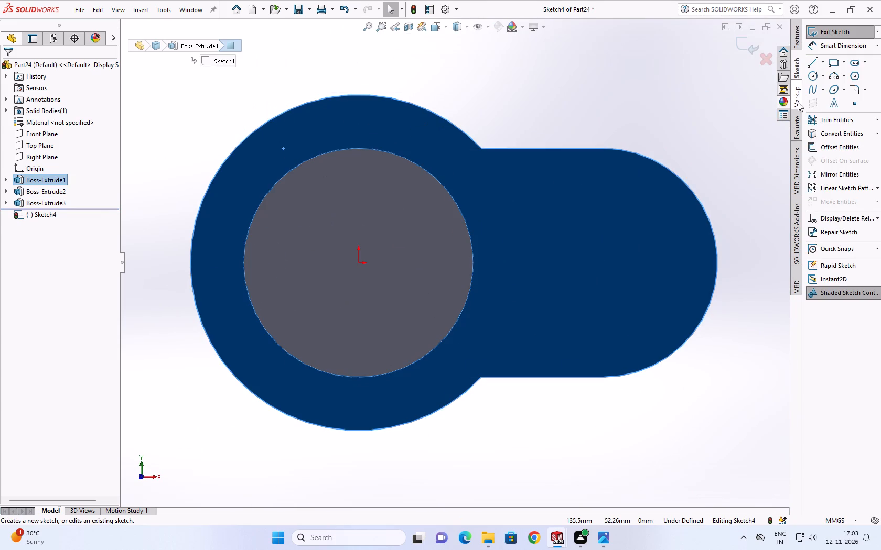
Draw a circle of about 4.4 mm radius on the round flange, about 43 mm vertically above the origin.
{"action": "left_click", "coordinate": [814, 73]}
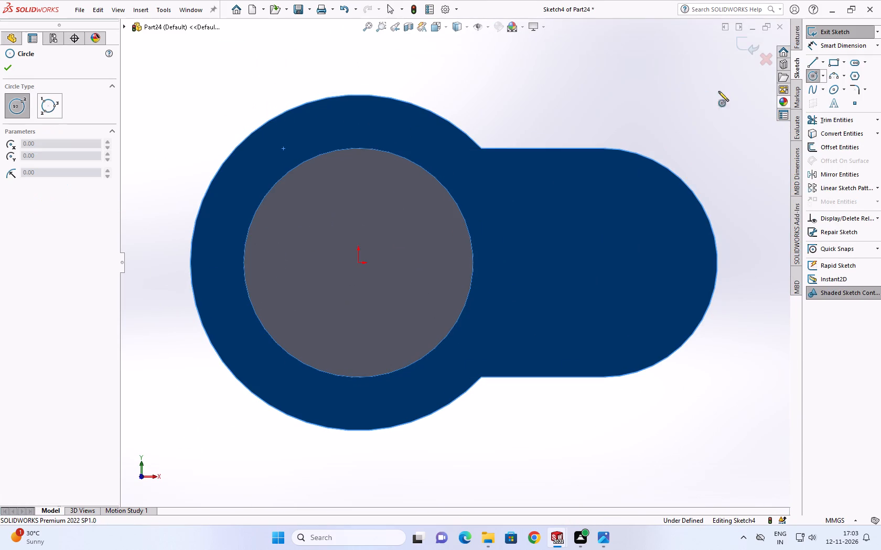
{"action": "left_click", "coordinate": [358, 131]}
{"action": "left_click", "coordinate": [351, 142]}
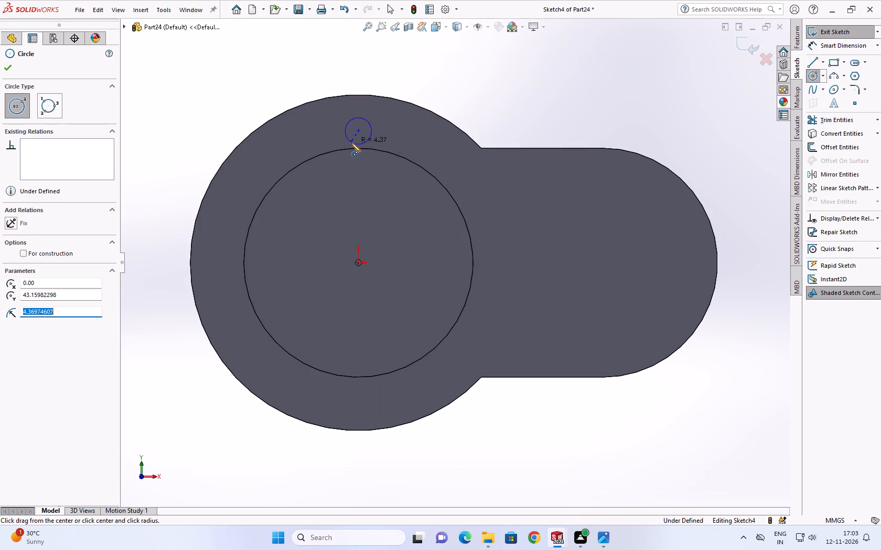
Dimension the small circle's diameter at 10 mm and leave the dimension tool.
{"action": "left_click", "coordinate": [812, 40]}
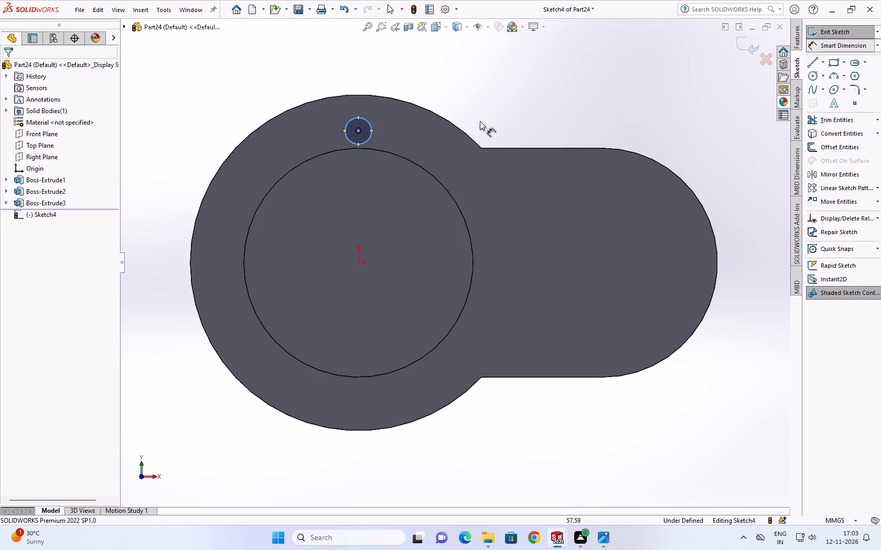
{"action": "left_click", "coordinate": [370, 122]}
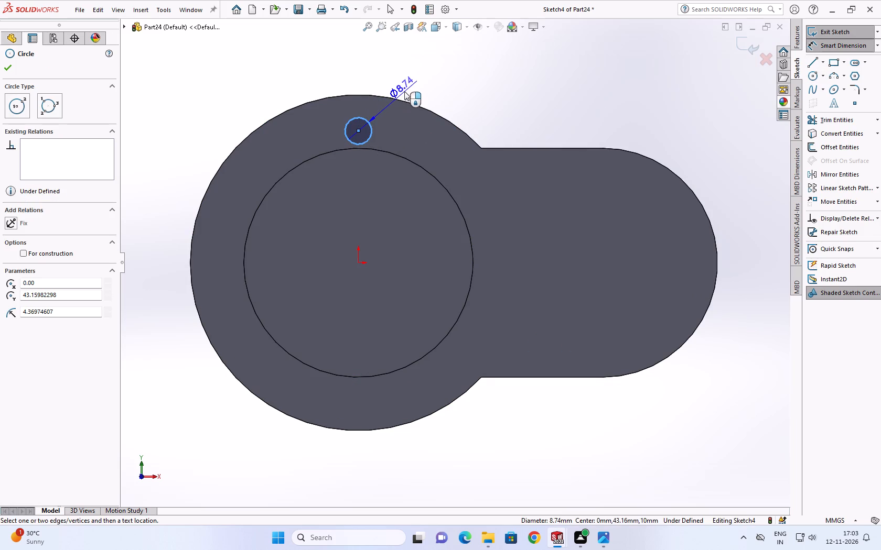
{"action": "left_click", "coordinate": [404, 91]}
{"action": "type", "text": "10"}
{"action": "key", "text": "Return"}
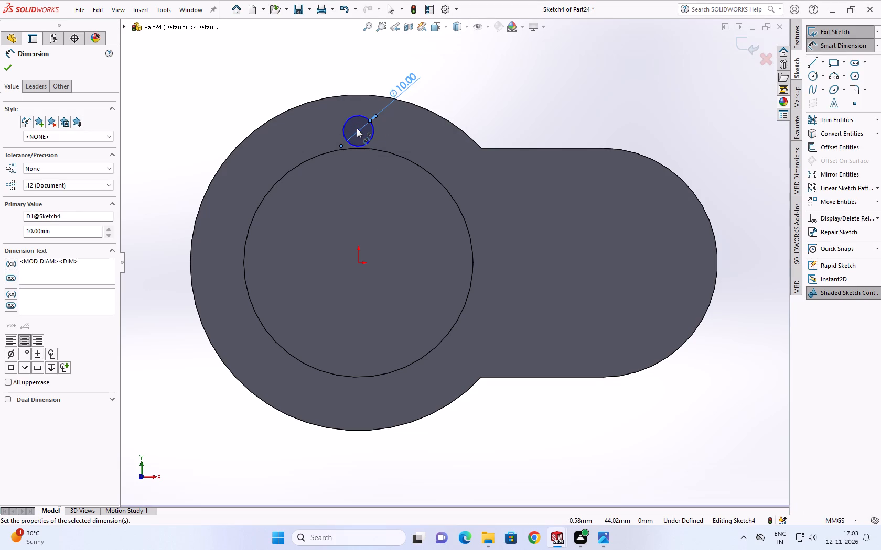
{"action": "scroll", "coordinate": [371, 157], "scroll_direction": "down", "scroll_amount": 2}
{"action": "key", "text": "Escape"}
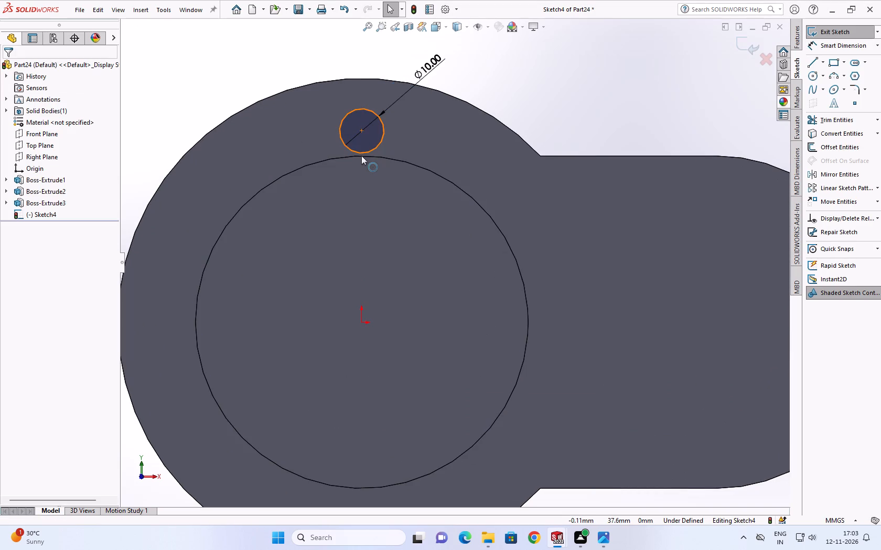
Dimension the small circle's centre 45 mm vertically from the centre of the cylinder's circular edge.
{"action": "left_click", "coordinate": [821, 45]}
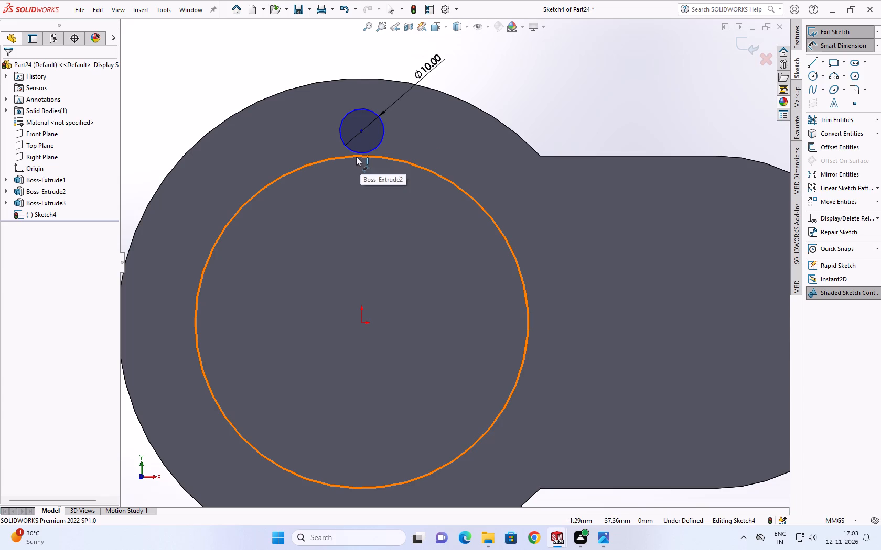
{"action": "left_click", "coordinate": [360, 130]}
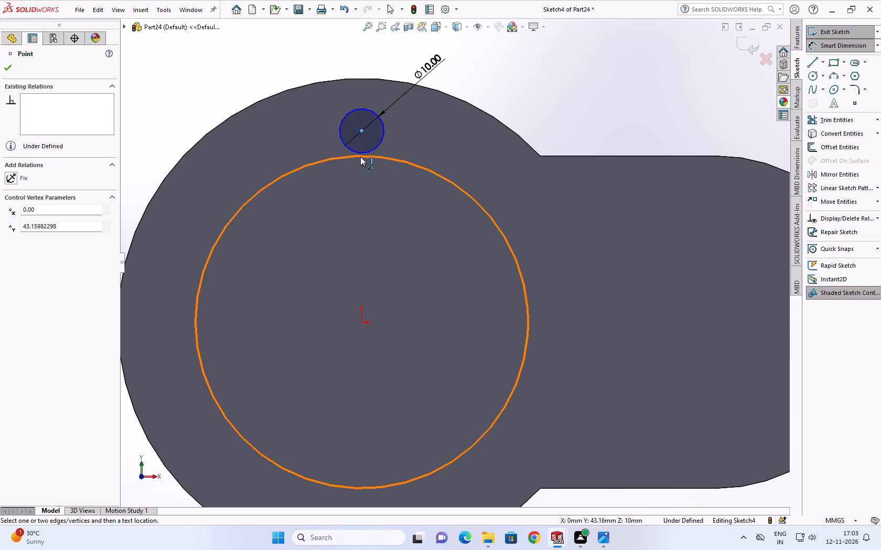
{"action": "left_click", "coordinate": [360, 157]}
{"action": "left_click", "coordinate": [405, 143]}
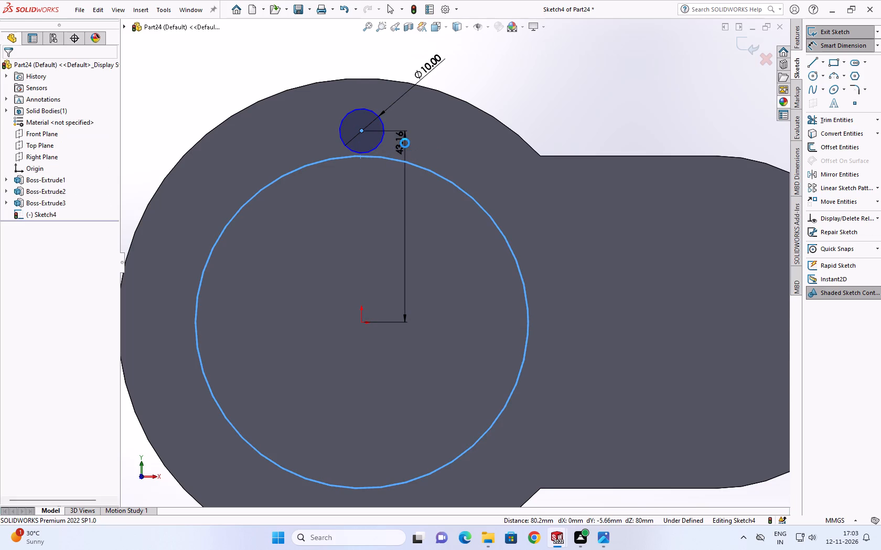
{"action": "type", "text": "45"}
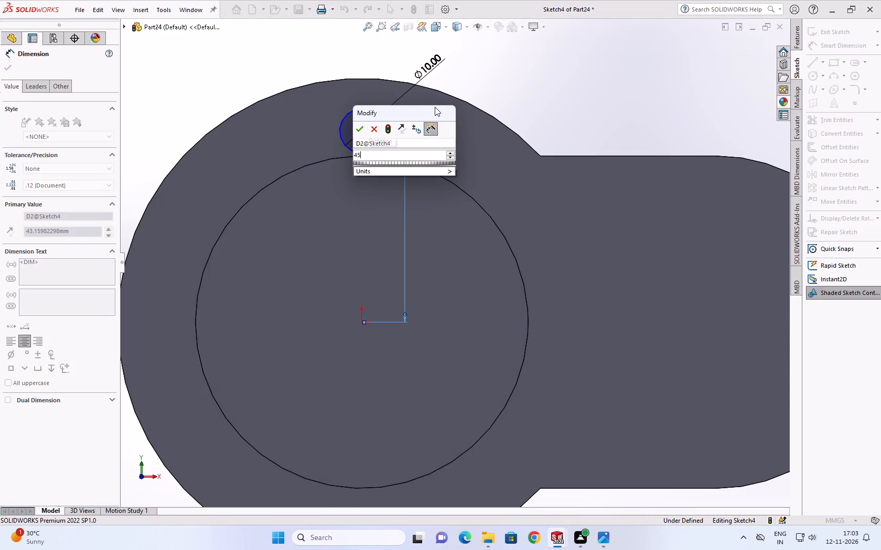
{"action": "key", "text": "Return"}
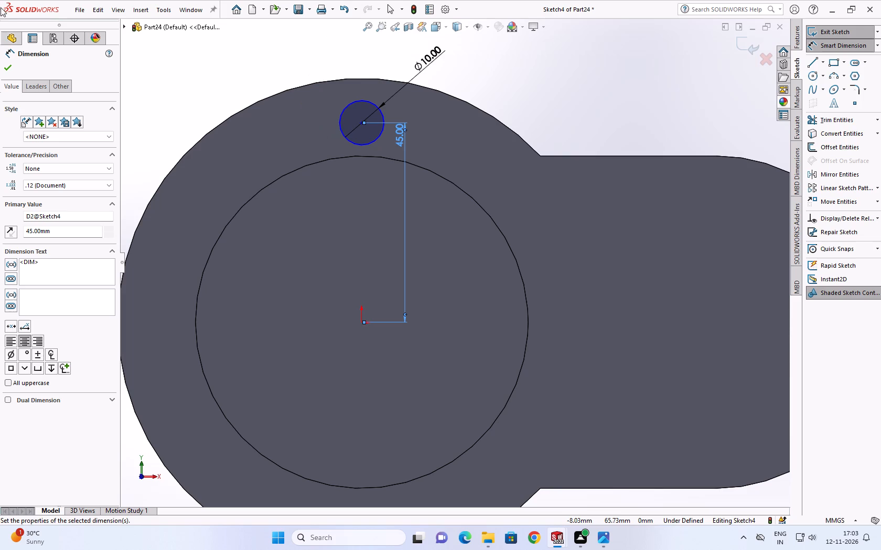
Leave the dimension tool.
{"action": "left_click", "coordinate": [2, 67]}
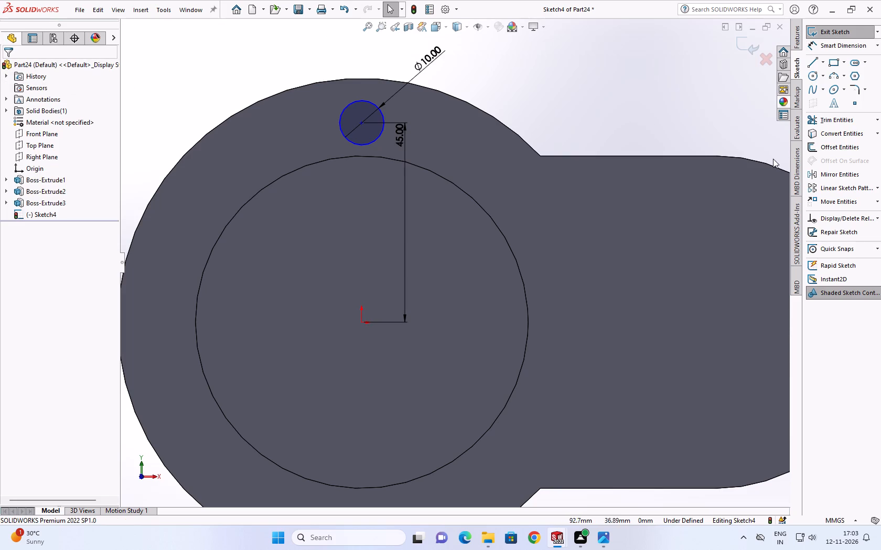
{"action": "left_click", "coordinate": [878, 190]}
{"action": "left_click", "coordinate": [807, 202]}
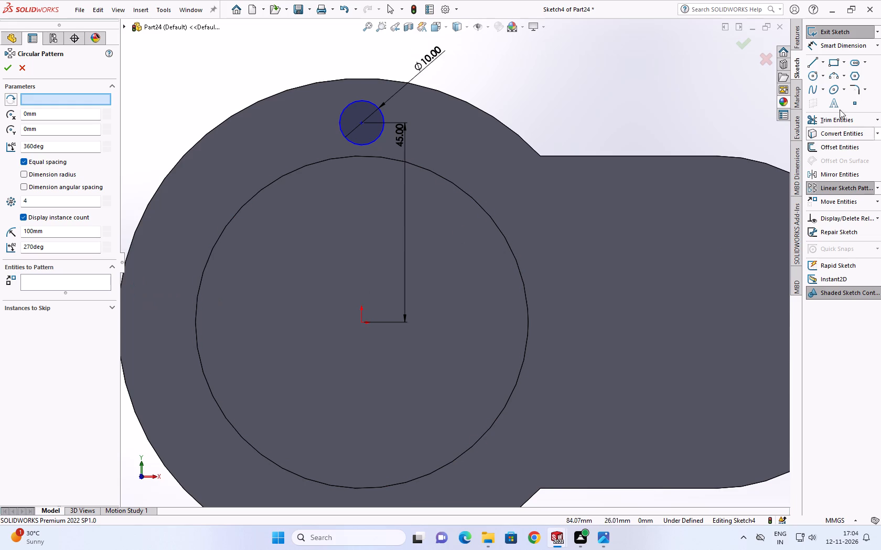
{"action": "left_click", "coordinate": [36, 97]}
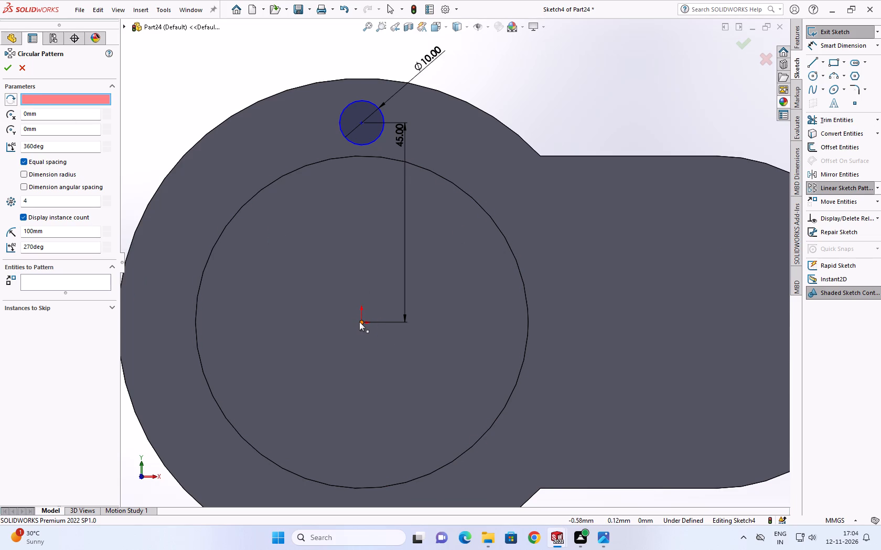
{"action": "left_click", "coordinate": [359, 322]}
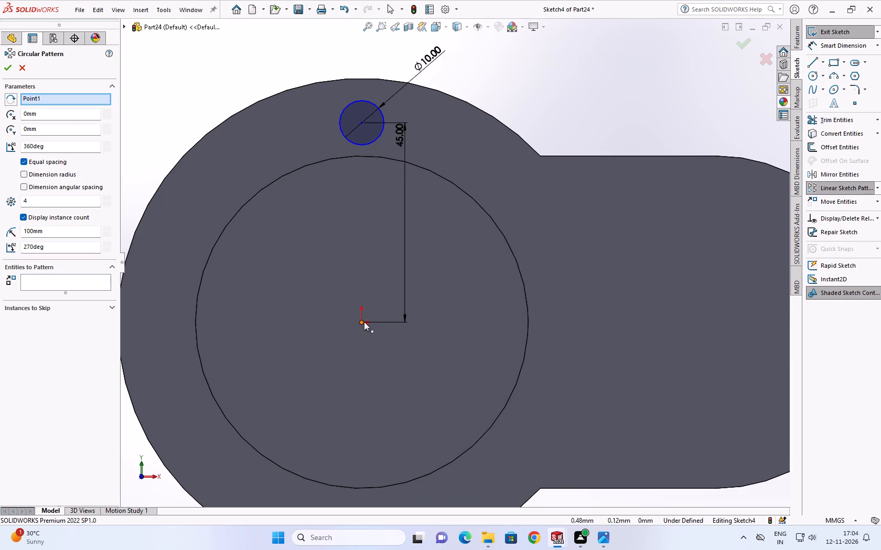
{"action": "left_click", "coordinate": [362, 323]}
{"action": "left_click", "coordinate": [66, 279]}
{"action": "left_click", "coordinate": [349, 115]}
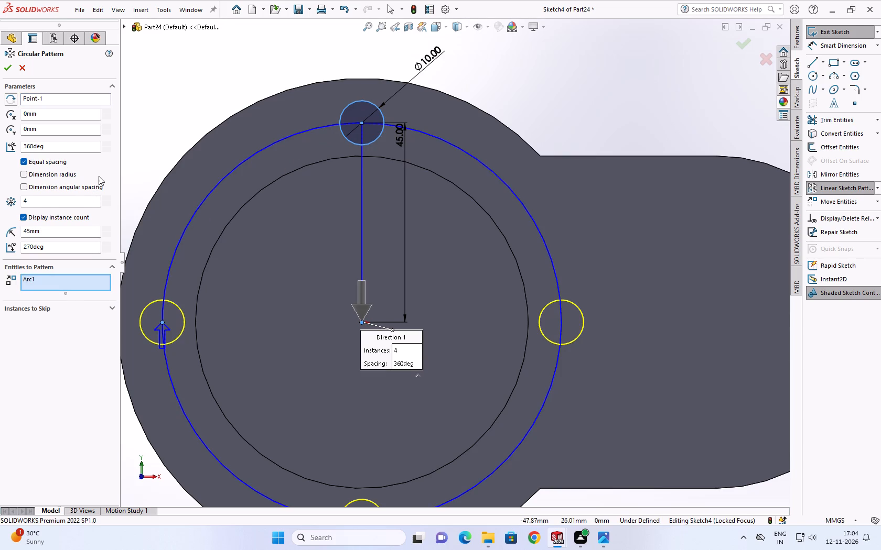
Switch to Photos, examine the flange hole layout in the reference drawing's views and isometric picture, and close the drawing.
{"action": "left_click", "coordinate": [608, 537]}
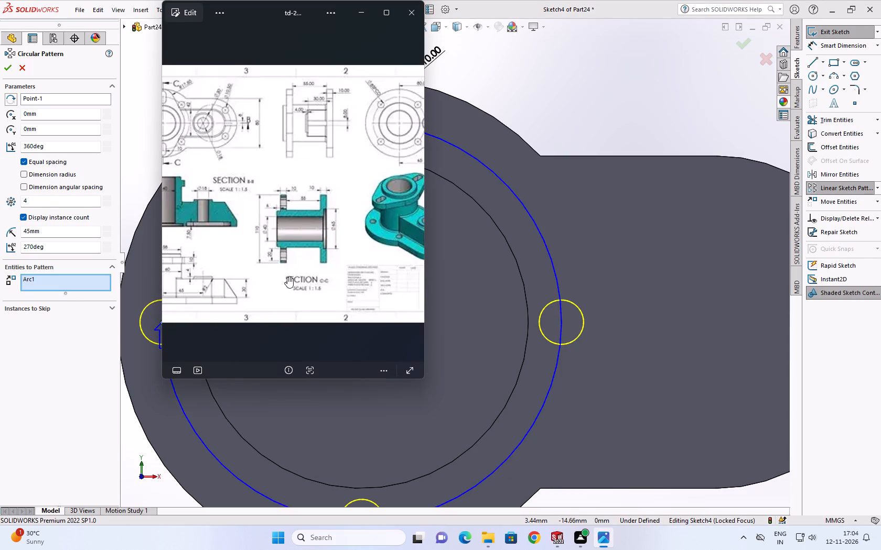
{"action": "scroll", "coordinate": [288, 267], "scroll_direction": "up", "scroll_amount": 4}
{"action": "scroll", "coordinate": [310, 255], "scroll_direction": "down", "scroll_amount": 10}
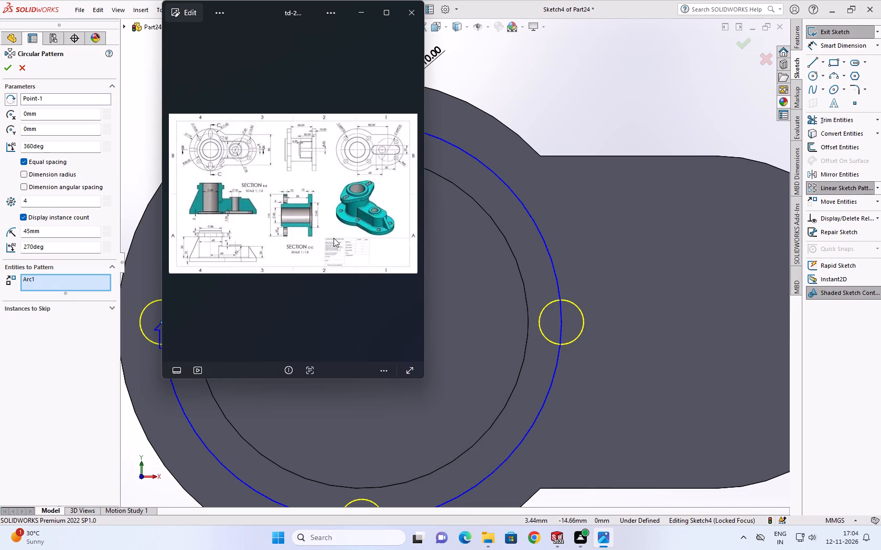
{"action": "scroll", "coordinate": [345, 234], "scroll_direction": "down", "scroll_amount": 2}
{"action": "middle_click_drag", "start_coordinate": [368, 221], "coordinate": [369, 241]}
{"action": "scroll", "coordinate": [370, 243], "scroll_direction": "up", "scroll_amount": 4}
{"action": "scroll", "coordinate": [374, 239], "scroll_direction": "down", "scroll_amount": 2}
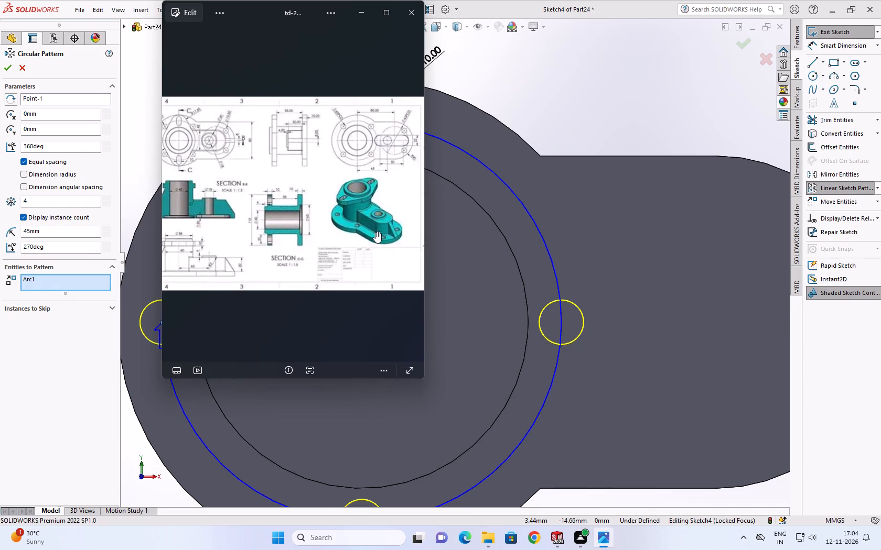
{"action": "scroll", "coordinate": [364, 257], "scroll_direction": "up", "scroll_amount": 4}
{"action": "scroll", "coordinate": [364, 243], "scroll_direction": "down", "scroll_amount": 7}
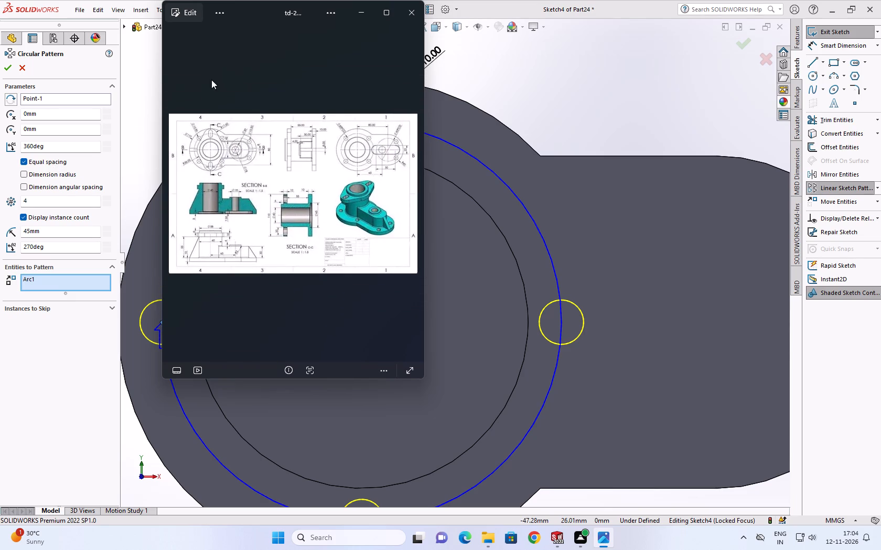
{"action": "left_click", "coordinate": [412, 12]}
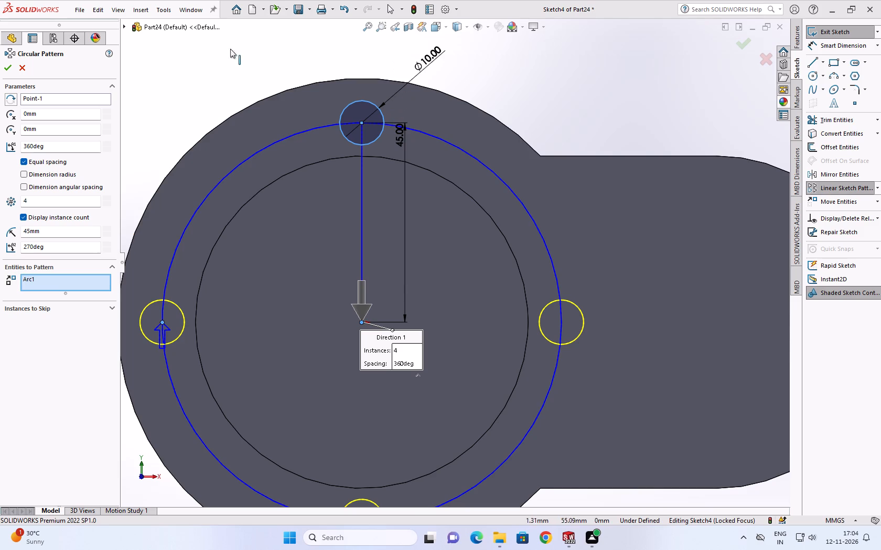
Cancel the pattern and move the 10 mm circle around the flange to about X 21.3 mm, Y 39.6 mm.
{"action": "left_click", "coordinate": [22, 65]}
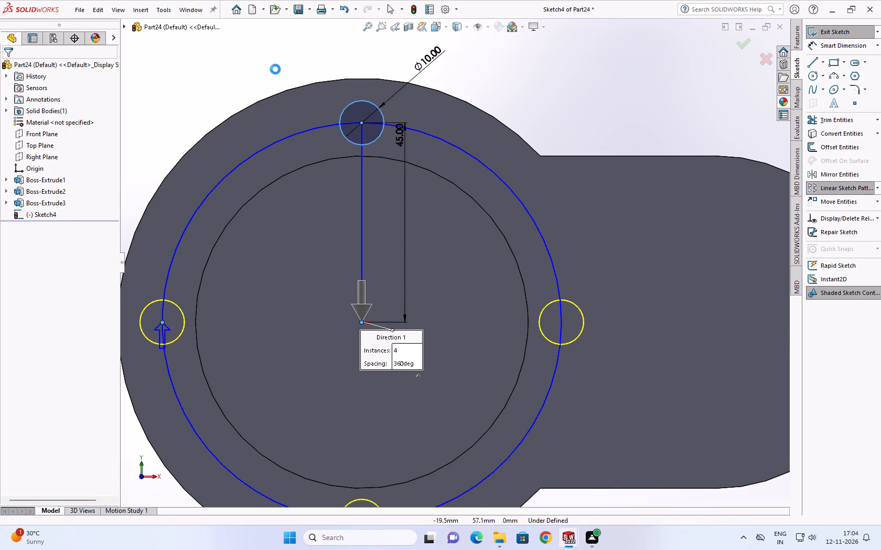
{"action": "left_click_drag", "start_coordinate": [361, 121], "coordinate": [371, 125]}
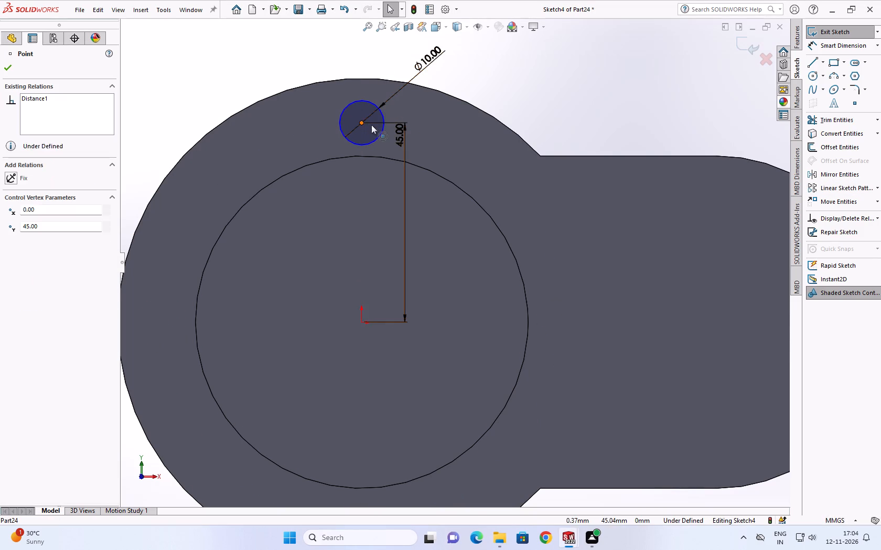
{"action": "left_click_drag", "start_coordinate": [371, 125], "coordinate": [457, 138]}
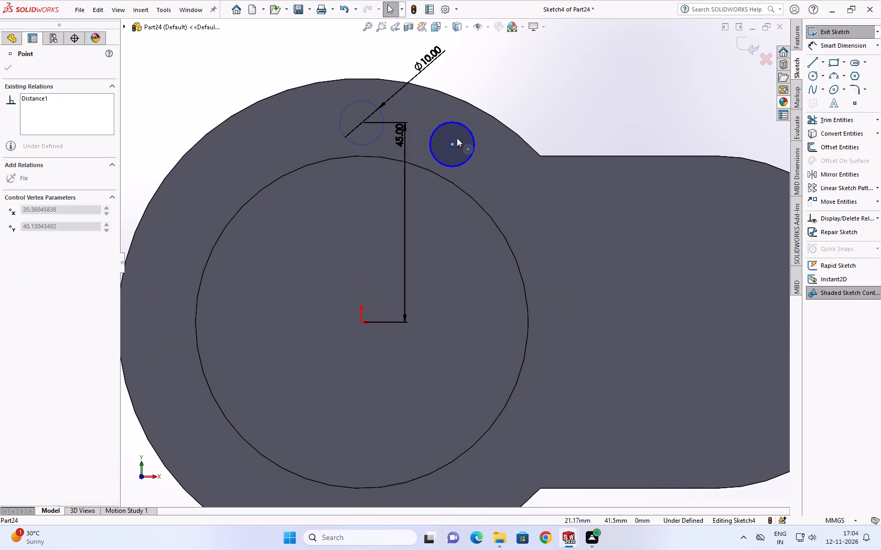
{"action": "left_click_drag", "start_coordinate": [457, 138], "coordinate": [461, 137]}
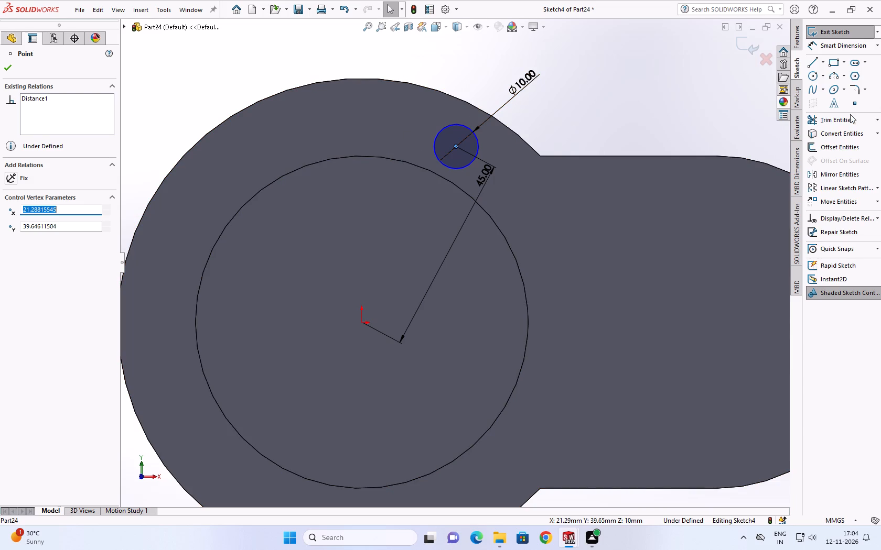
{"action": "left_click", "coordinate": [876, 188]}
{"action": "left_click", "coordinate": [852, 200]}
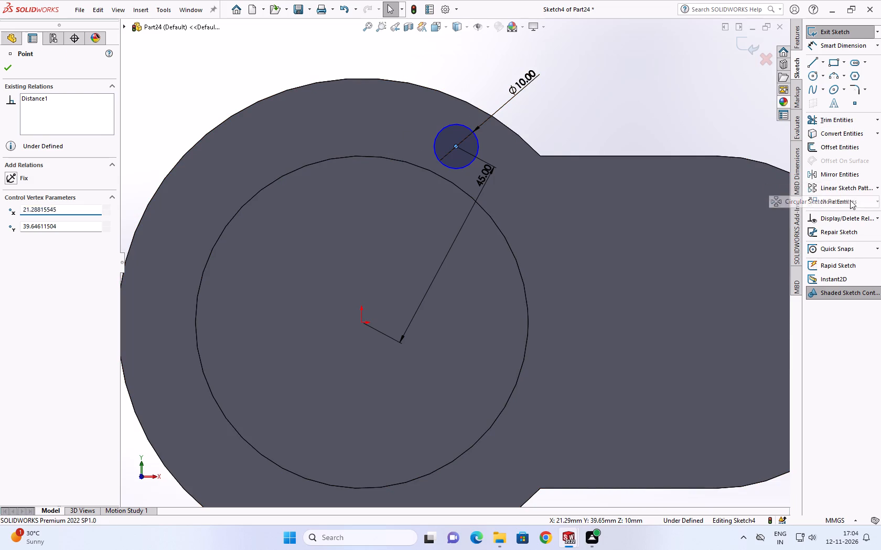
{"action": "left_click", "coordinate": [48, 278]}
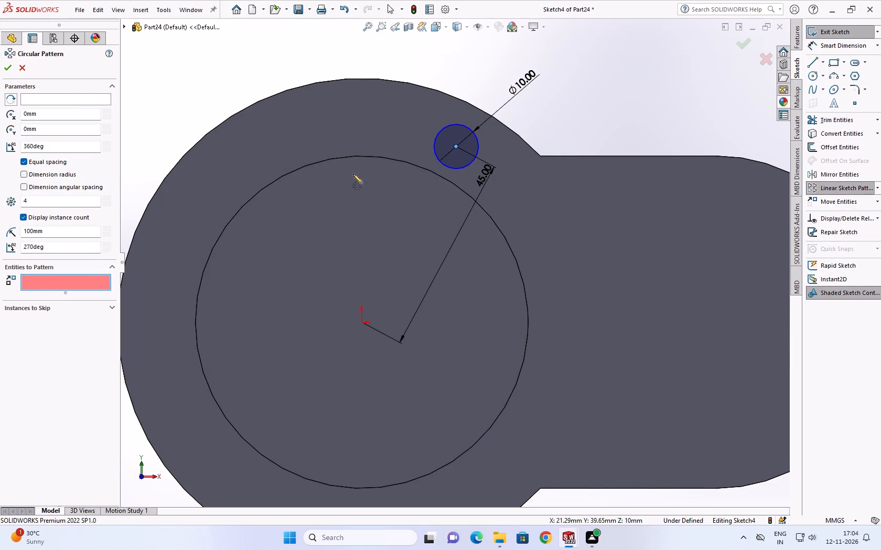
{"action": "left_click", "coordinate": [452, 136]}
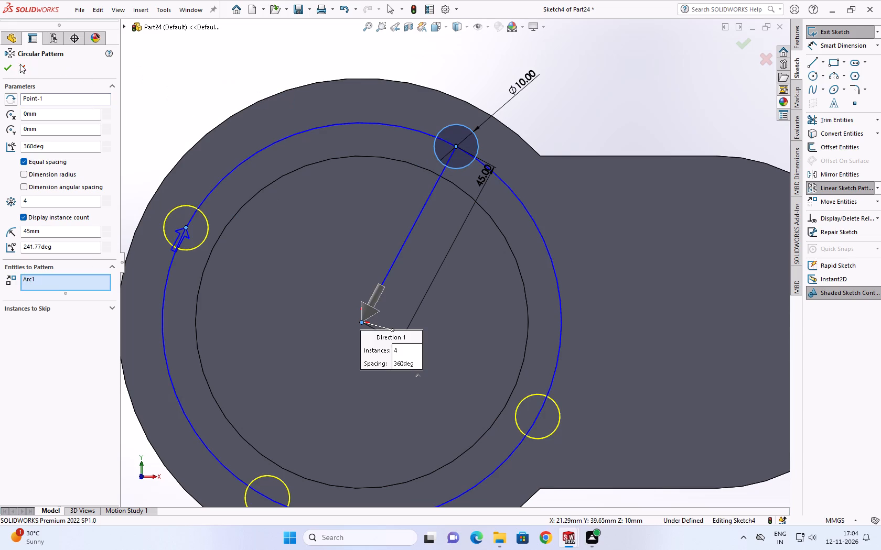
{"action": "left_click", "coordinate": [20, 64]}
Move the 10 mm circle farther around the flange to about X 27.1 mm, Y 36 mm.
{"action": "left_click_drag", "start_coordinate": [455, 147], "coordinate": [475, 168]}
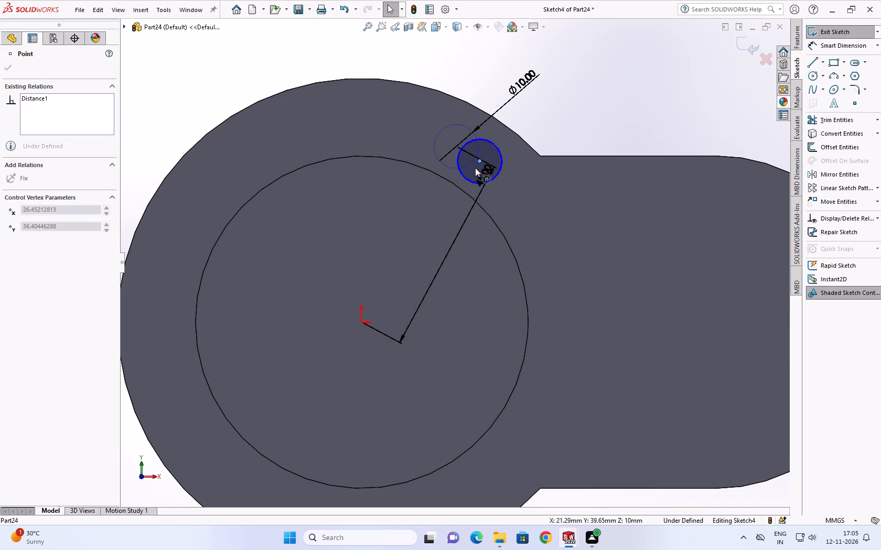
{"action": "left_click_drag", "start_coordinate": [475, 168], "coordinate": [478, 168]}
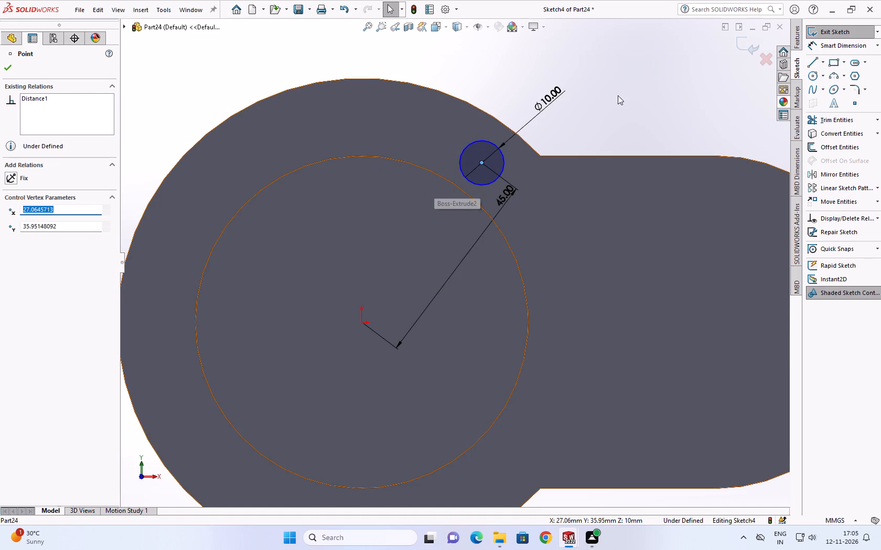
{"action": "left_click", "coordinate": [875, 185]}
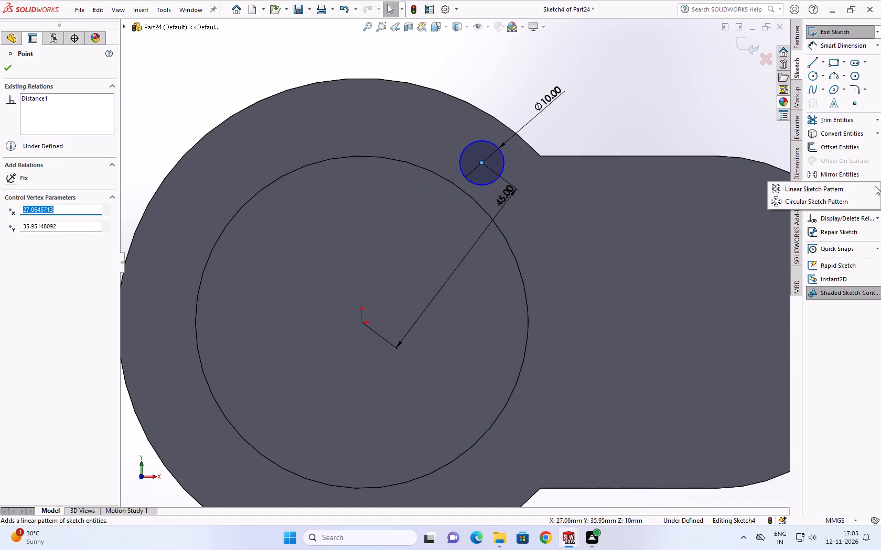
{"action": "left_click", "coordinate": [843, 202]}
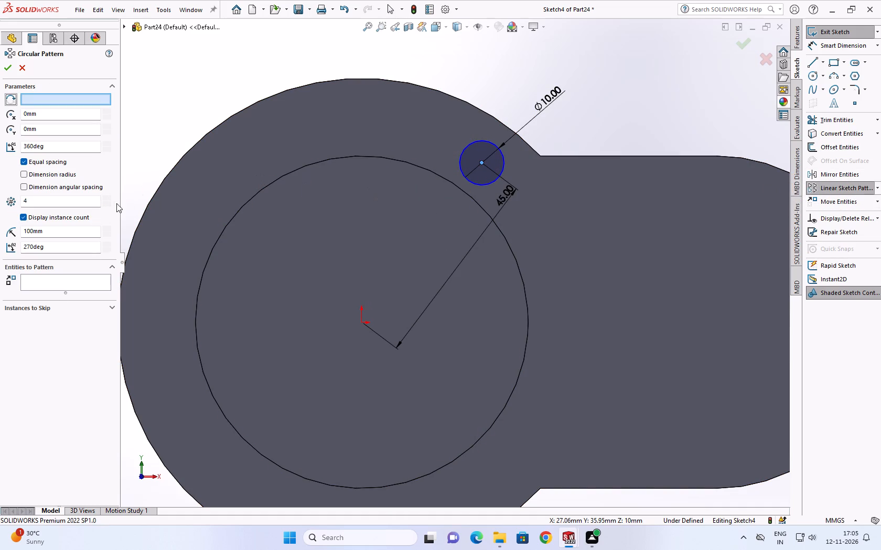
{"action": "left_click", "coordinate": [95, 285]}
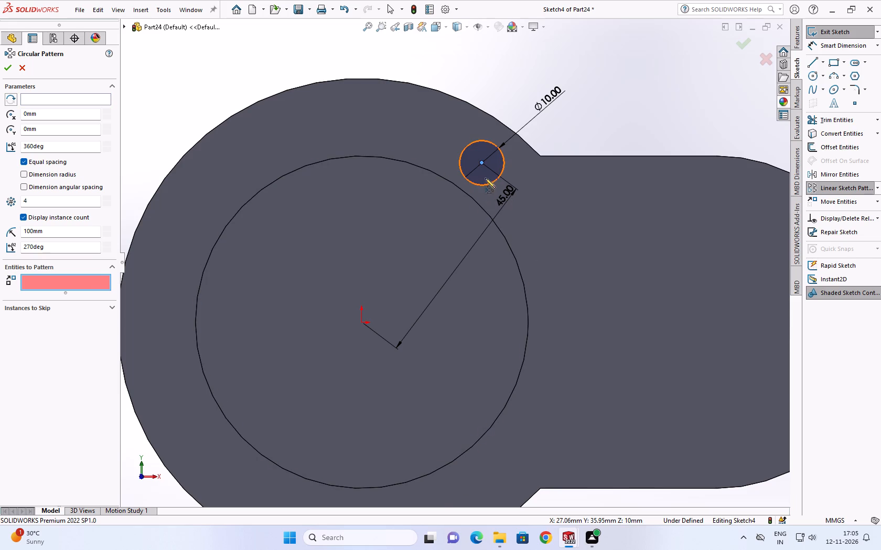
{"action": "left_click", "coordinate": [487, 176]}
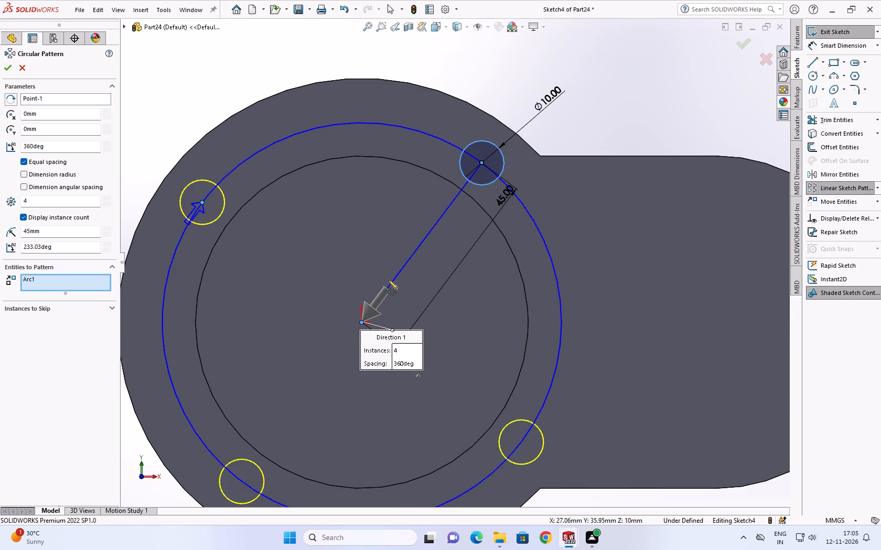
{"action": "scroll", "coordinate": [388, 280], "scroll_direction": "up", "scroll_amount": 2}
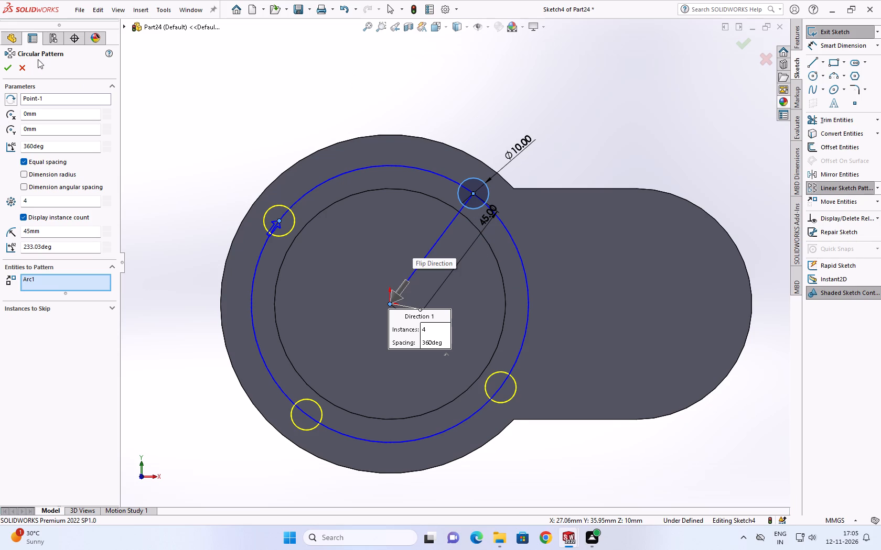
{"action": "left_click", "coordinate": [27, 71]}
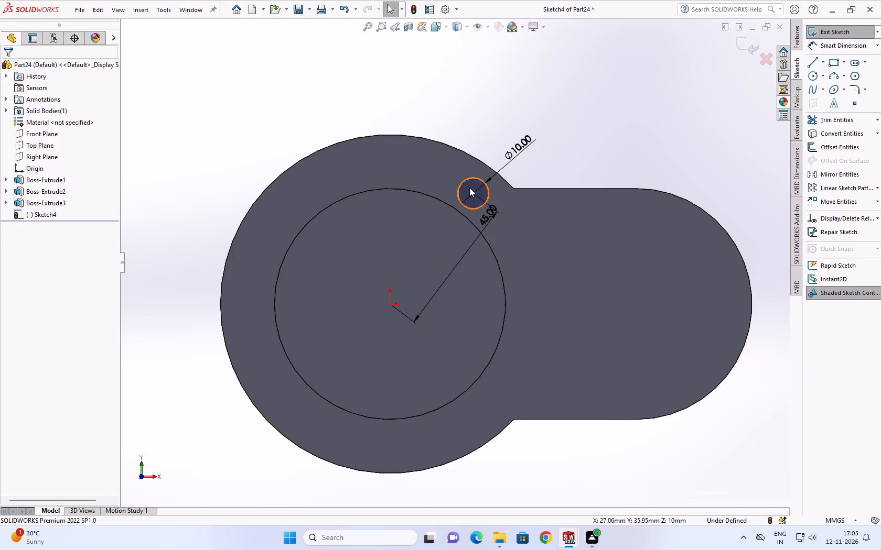
Move the 10 mm circle around the flange to about X 32.1 mm, Y 31.5 mm, roughly diagonal from the origin.
{"action": "left_click_drag", "start_coordinate": [472, 195], "coordinate": [482, 213]}
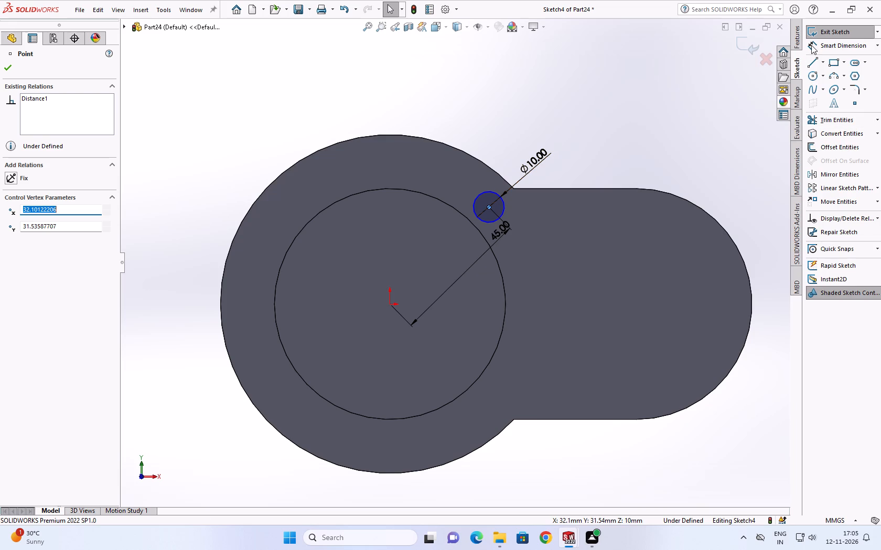
{"action": "left_click", "coordinate": [877, 134]}
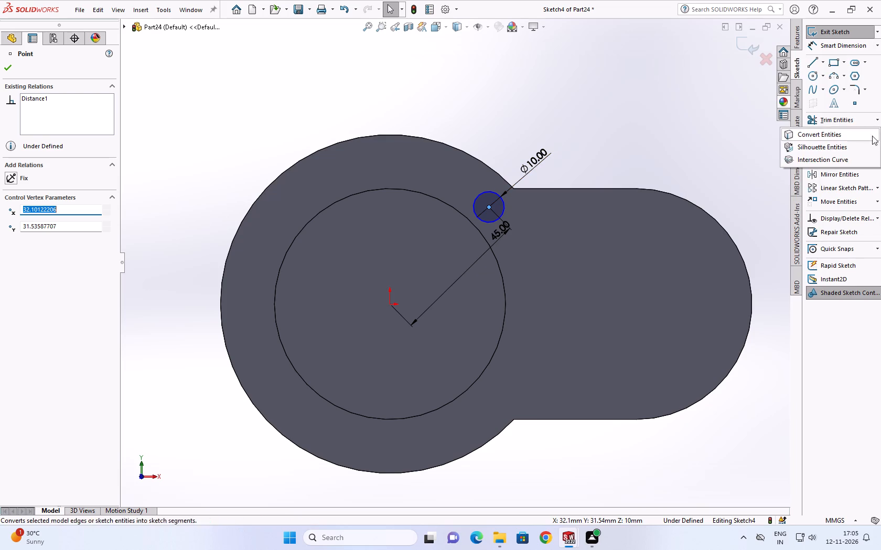
{"action": "left_click", "coordinate": [712, 91]}
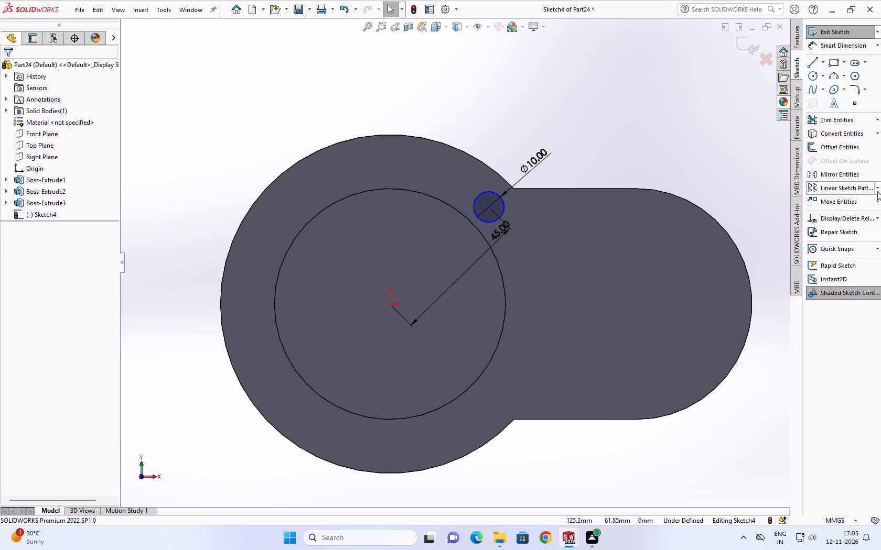
Create a circular sketch pattern of the 10 mm circle about the origin with 4 equally spaced instances over 360 degrees.
{"action": "left_click", "coordinate": [877, 192]}
{"action": "left_click", "coordinate": [835, 203]}
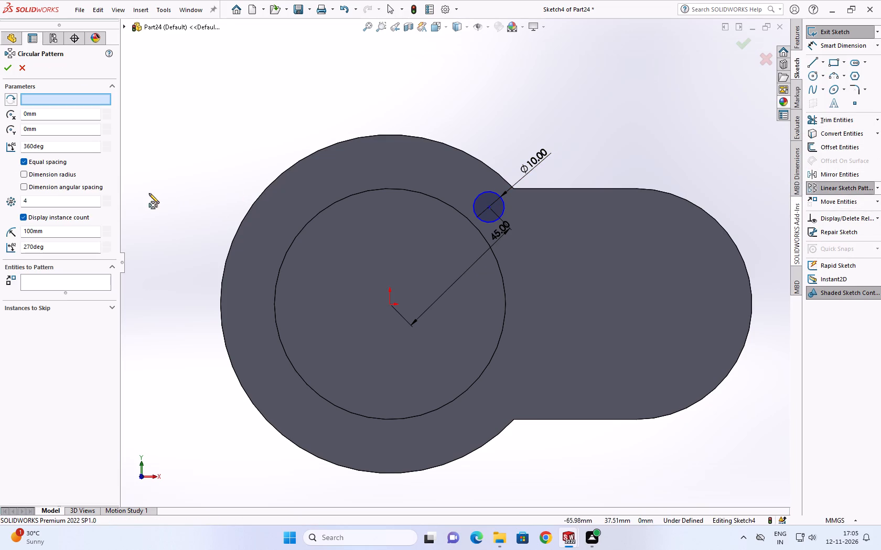
{"action": "left_click", "coordinate": [90, 278]}
{"action": "left_click", "coordinate": [482, 197]}
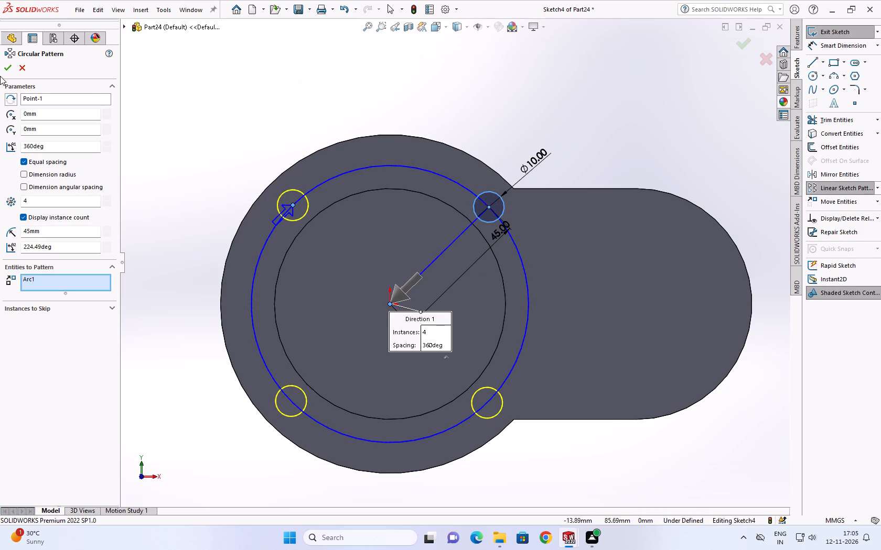
{"action": "left_click", "coordinate": [9, 65]}
{"action": "scroll", "coordinate": [596, 201], "scroll_direction": "up", "scroll_amount": 2}
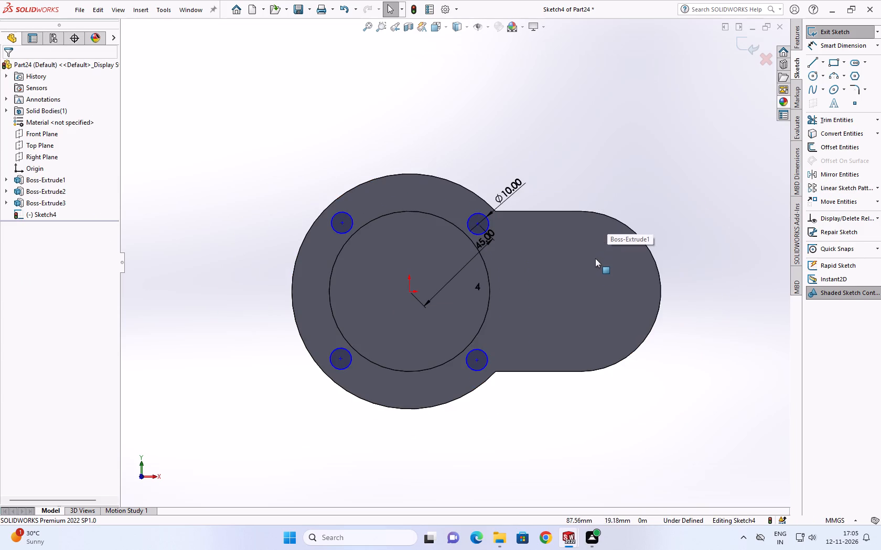
Sketch a circle about 14.6 mm in diameter near the plate's rounded end, centred at about X 108.9 mm, Y 0.
{"action": "left_click", "coordinate": [594, 279]}
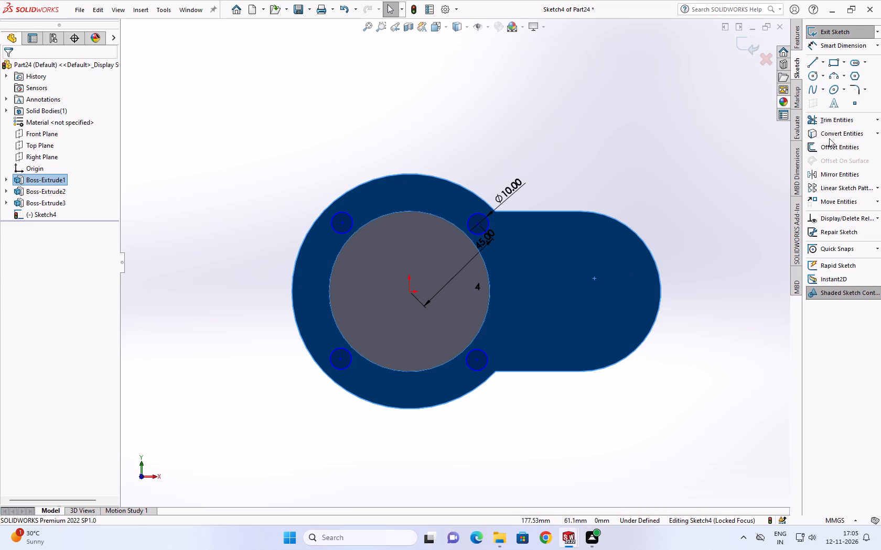
{"action": "left_click", "coordinate": [813, 75]}
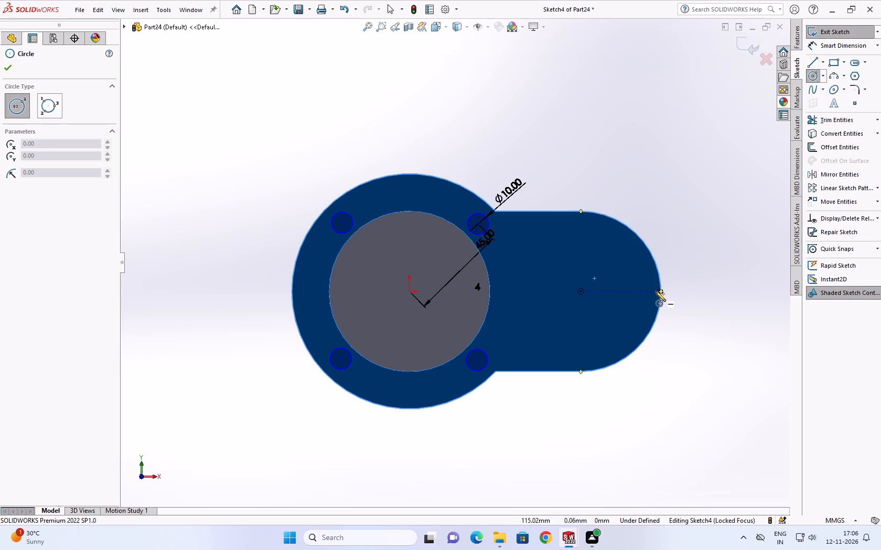
{"action": "left_click", "coordinate": [642, 289]}
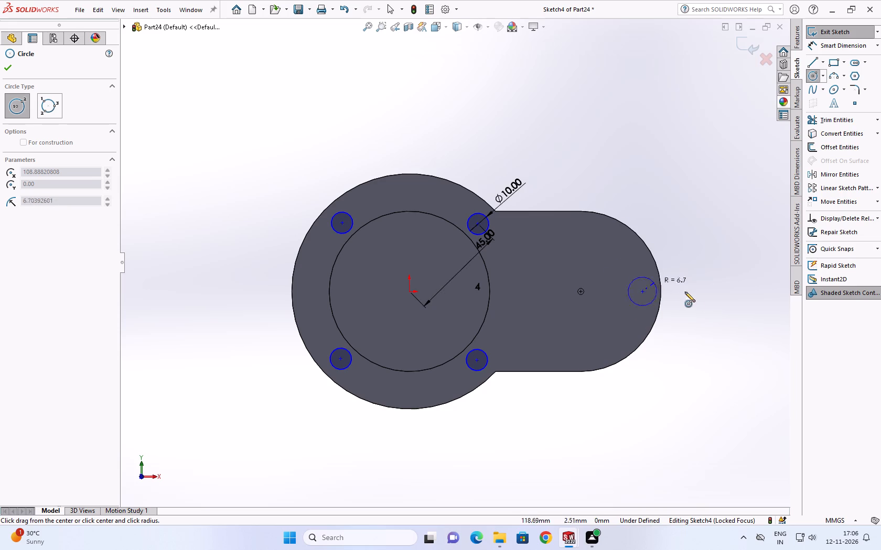
{"action": "left_click", "coordinate": [643, 307]}
{"action": "scroll", "coordinate": [647, 299], "scroll_direction": "down", "scroll_amount": 2}
{"action": "key", "text": "Escape"}
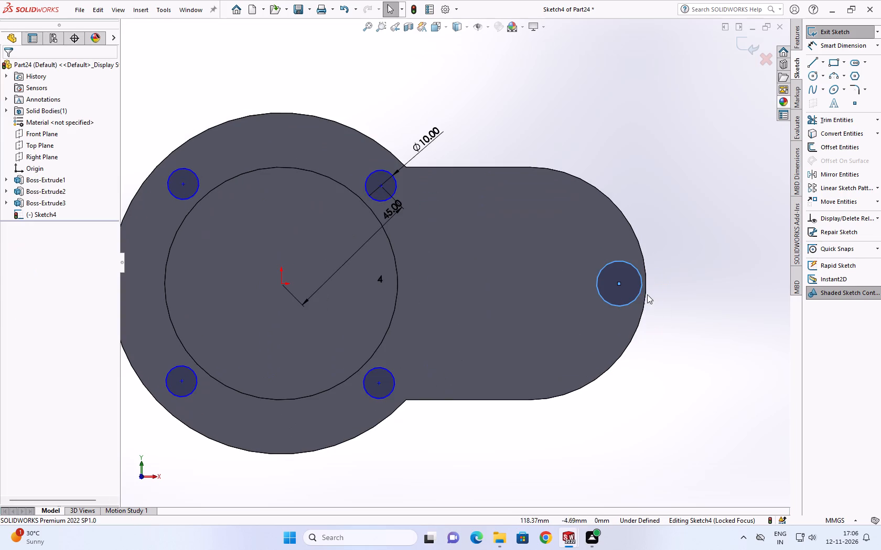
Dimension the new circle near the plate's rounded end to a 10 mm diameter.
{"action": "left_click", "coordinate": [818, 46]}
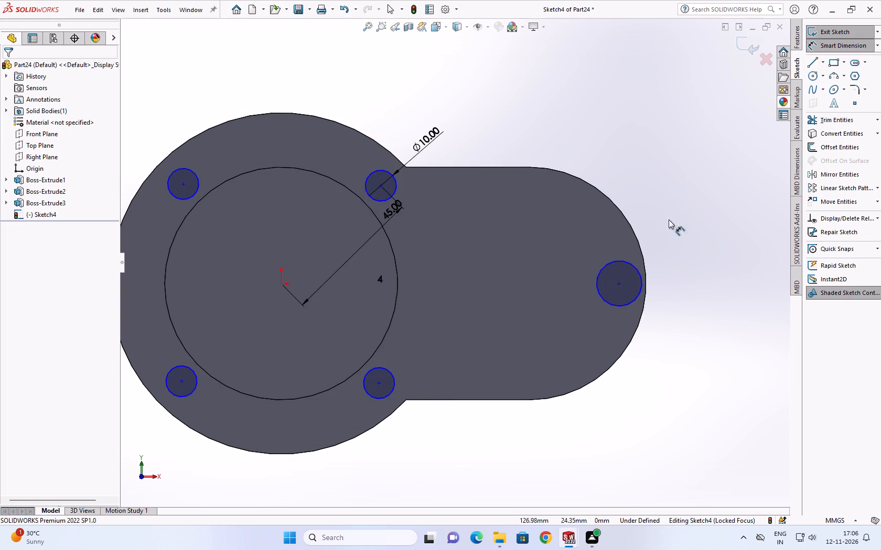
{"action": "left_click", "coordinate": [631, 265]}
{"action": "left_click", "coordinate": [654, 251]}
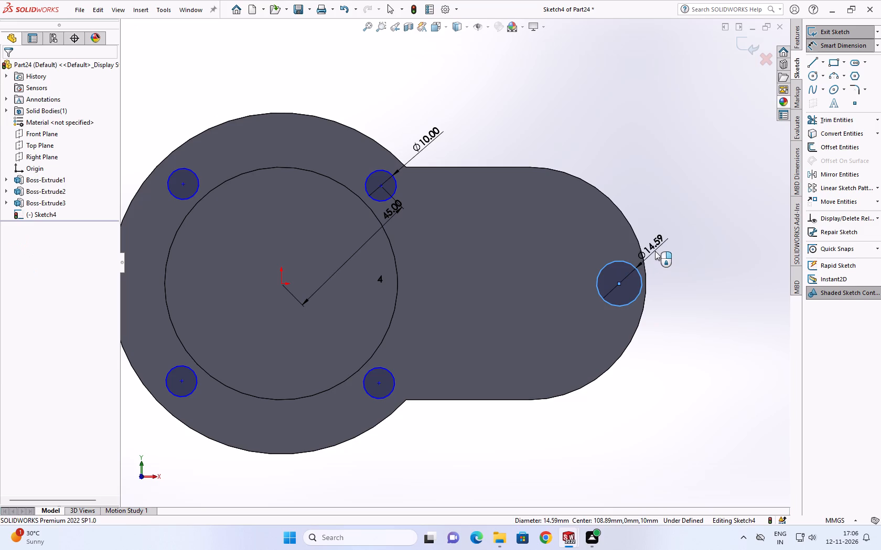
{"action": "type", "text": "10"}
{"action": "key", "text": "Return"}
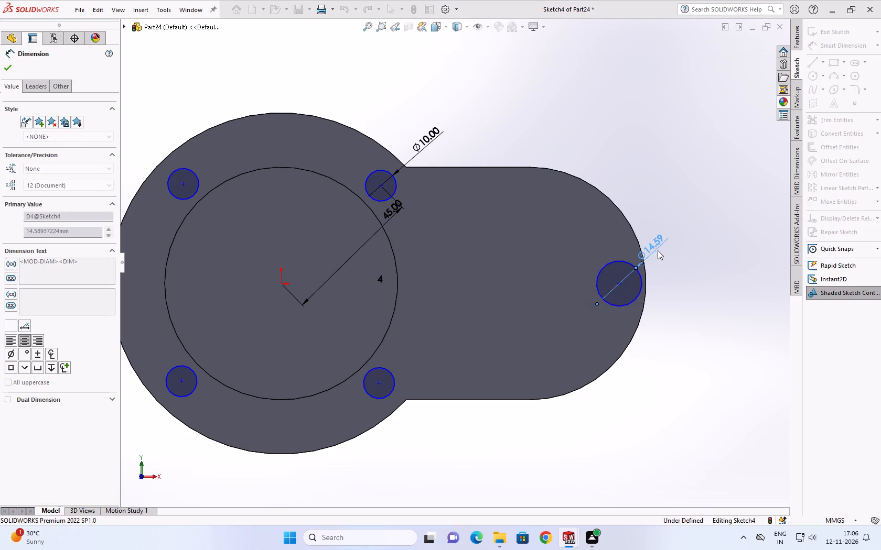
{"action": "scroll", "coordinate": [654, 278], "scroll_direction": "down", "scroll_amount": 2}
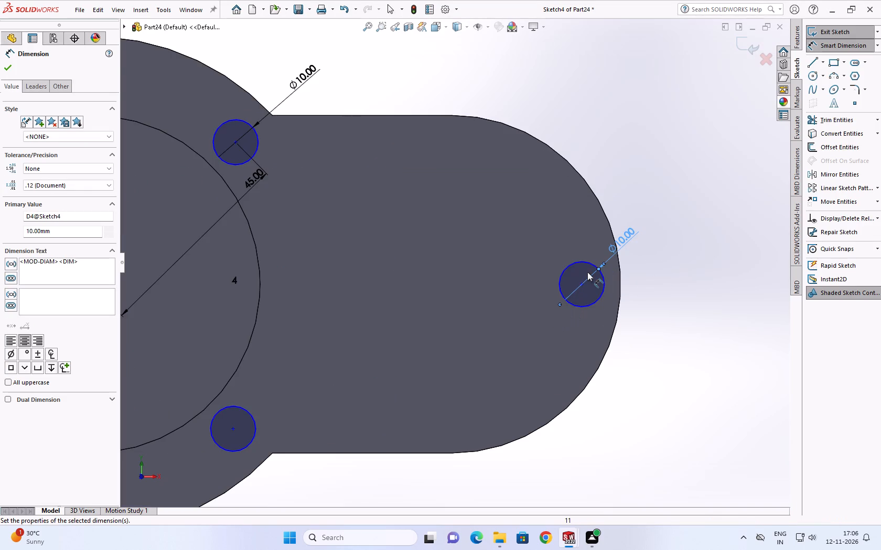
{"action": "key", "text": "Escape"}
Move the rounded end's 10 mm circle to about X 71.2 mm, Y -28.3 mm, near the plate's lower straight edge.
{"action": "left_click_drag", "start_coordinate": [581, 282], "coordinate": [580, 288]}
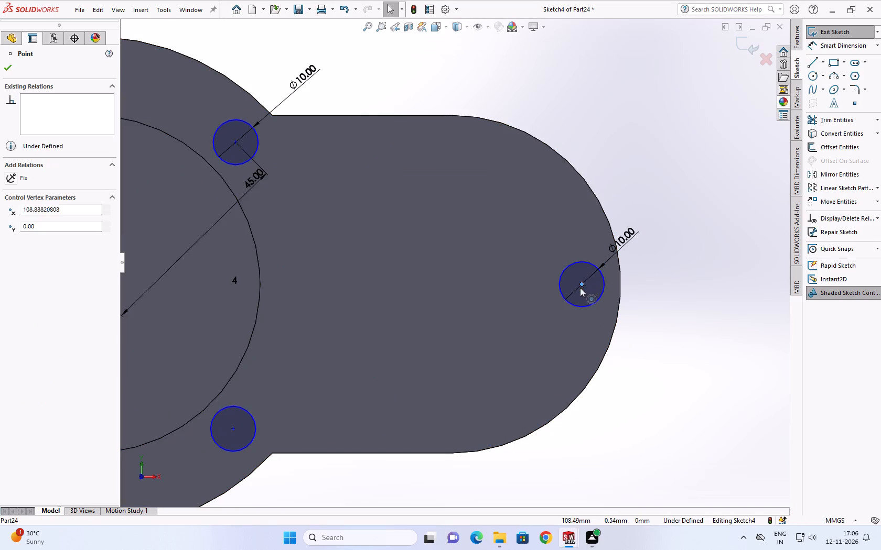
{"action": "left_click_drag", "start_coordinate": [580, 288], "coordinate": [521, 395]}
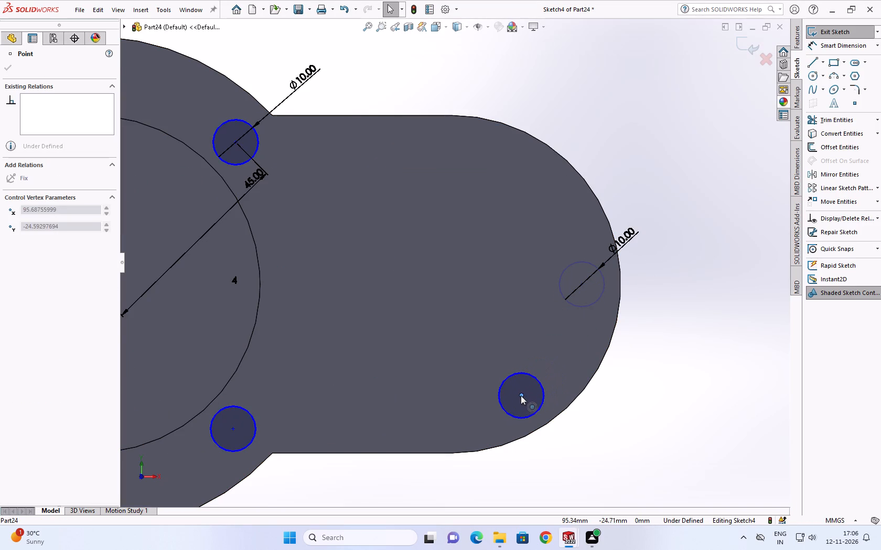
{"action": "left_click_drag", "start_coordinate": [521, 395], "coordinate": [480, 410]}
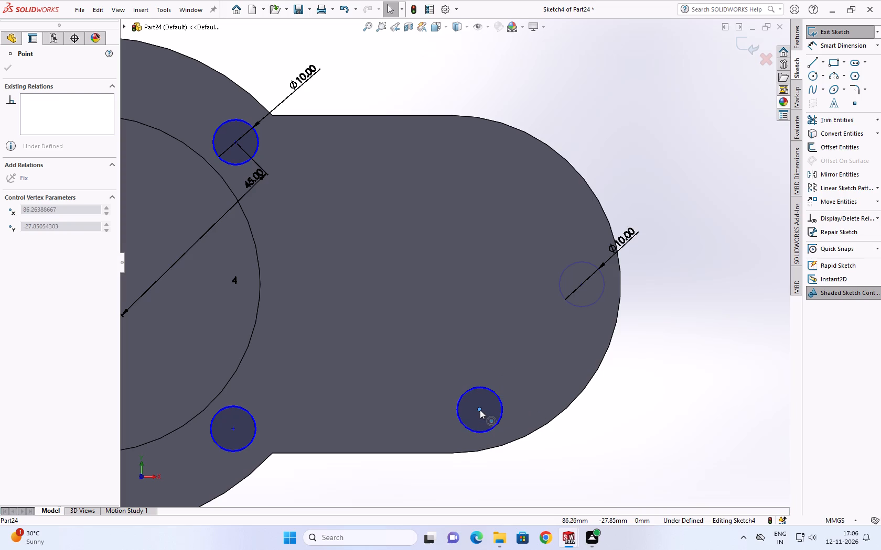
{"action": "left_click_drag", "start_coordinate": [480, 410], "coordinate": [499, 410]}
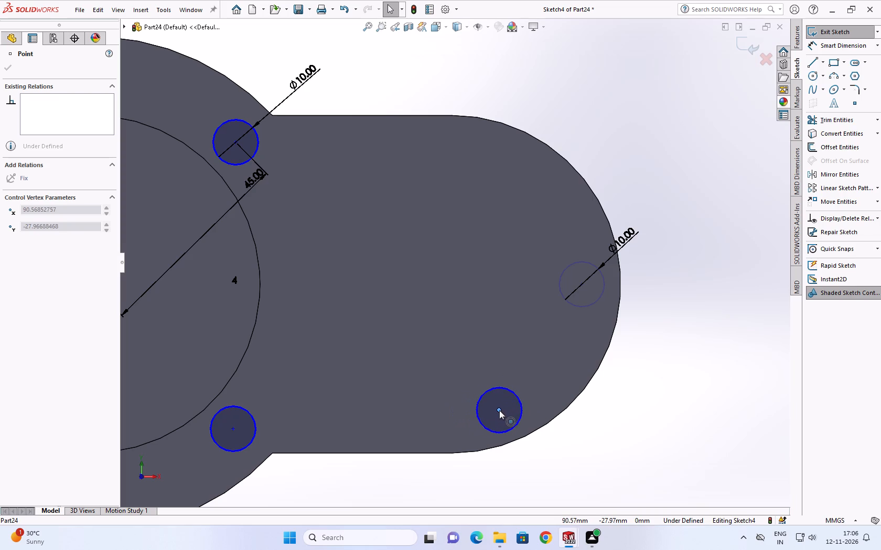
{"action": "left_click_drag", "start_coordinate": [499, 410], "coordinate": [509, 405]}
{"action": "key", "text": "Escape"}
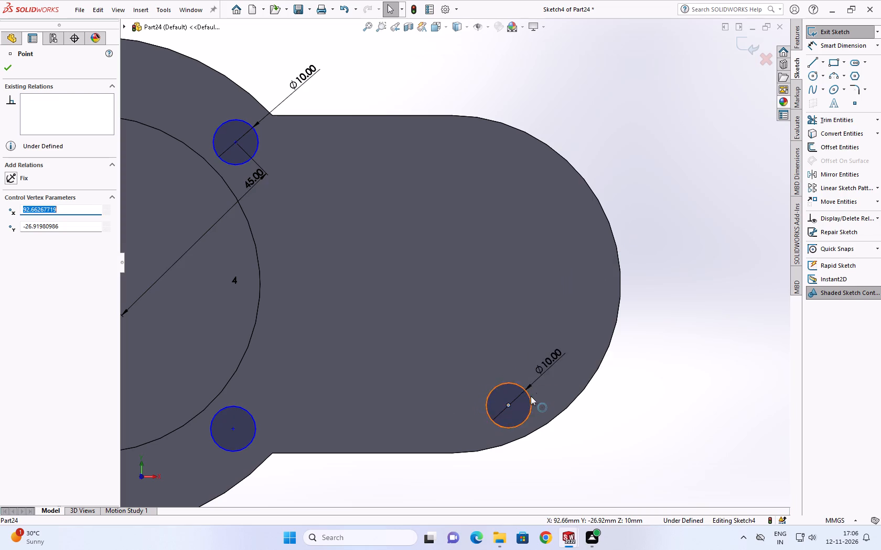
{"action": "scroll", "coordinate": [550, 342], "scroll_direction": "up", "scroll_amount": 3}
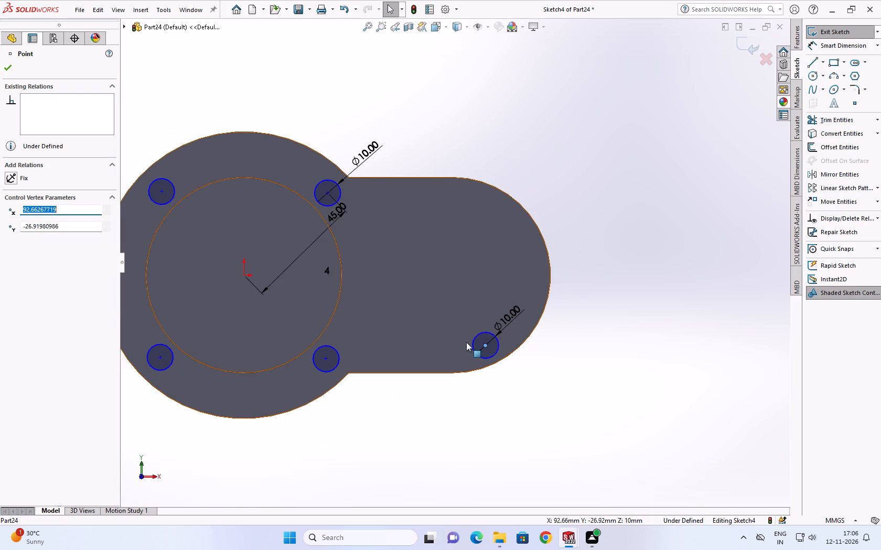
{"action": "left_click_drag", "start_coordinate": [485, 345], "coordinate": [467, 349]}
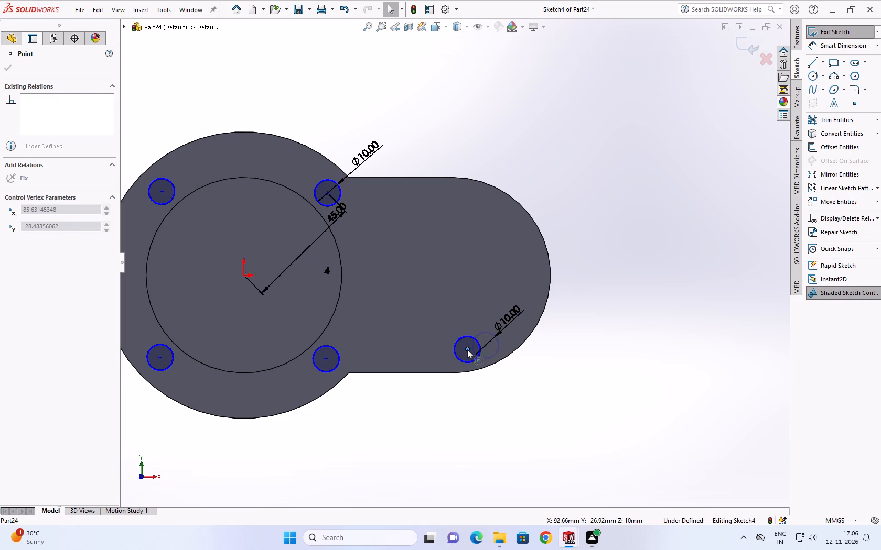
{"action": "left_click_drag", "start_coordinate": [467, 349], "coordinate": [457, 351]}
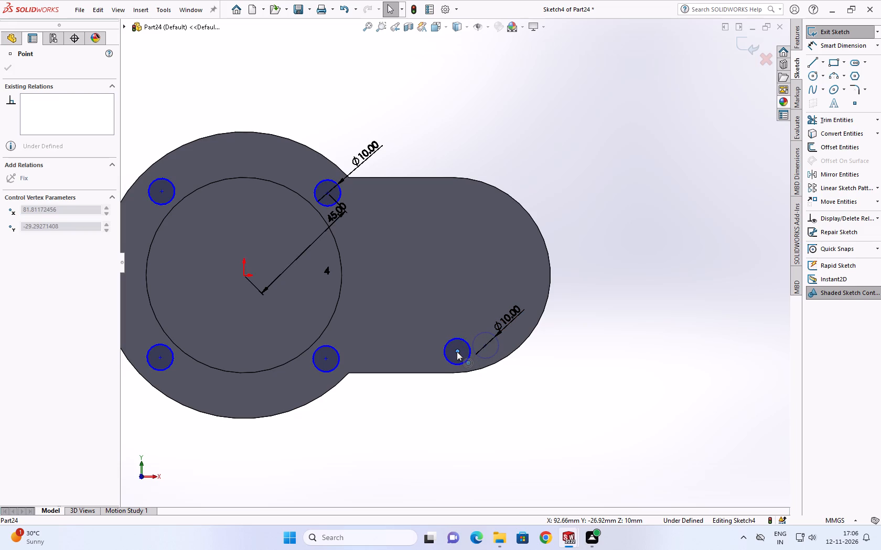
{"action": "left_click_drag", "start_coordinate": [457, 351], "coordinate": [436, 348]}
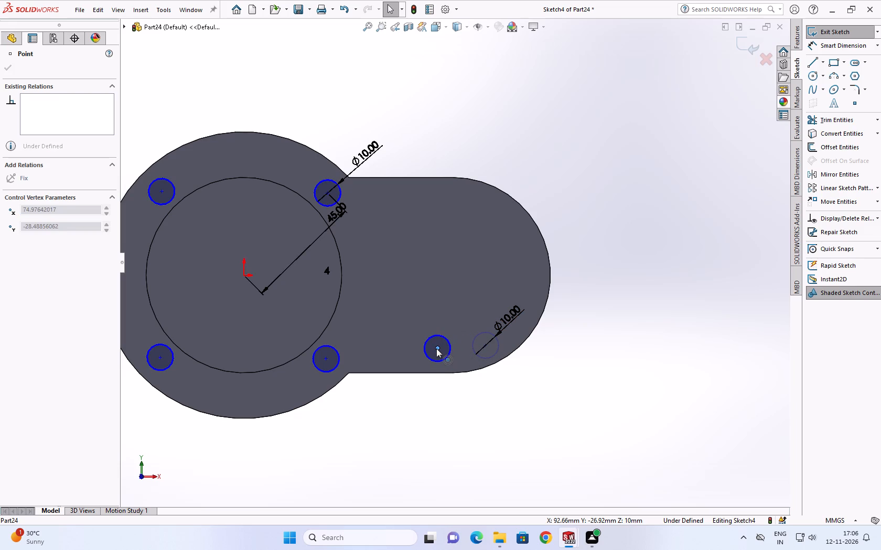
{"action": "left_click_drag", "start_coordinate": [436, 348], "coordinate": [429, 349]}
{"action": "key", "text": "Escape"}
{"action": "key", "text": "Escape"}
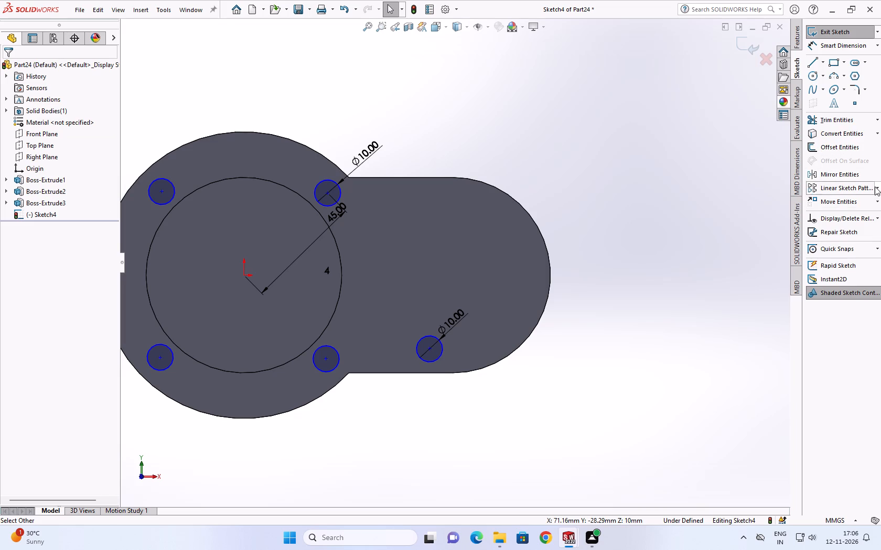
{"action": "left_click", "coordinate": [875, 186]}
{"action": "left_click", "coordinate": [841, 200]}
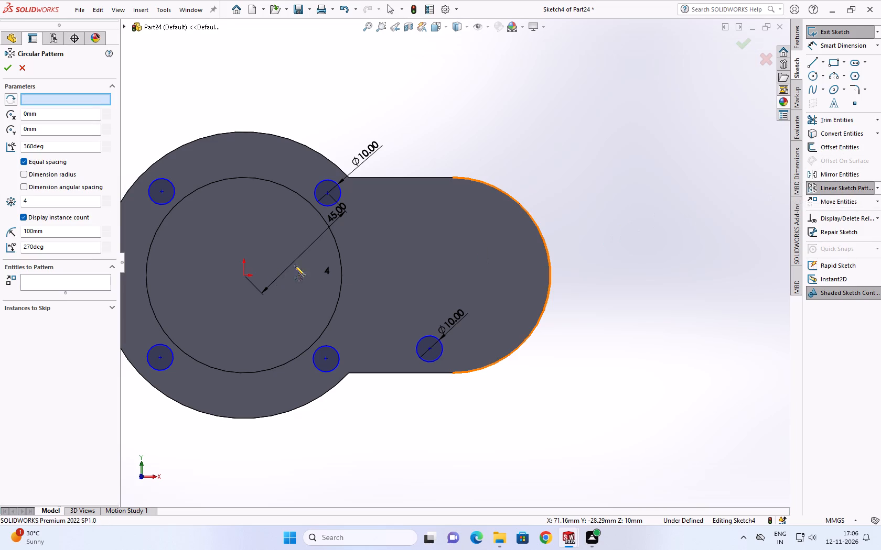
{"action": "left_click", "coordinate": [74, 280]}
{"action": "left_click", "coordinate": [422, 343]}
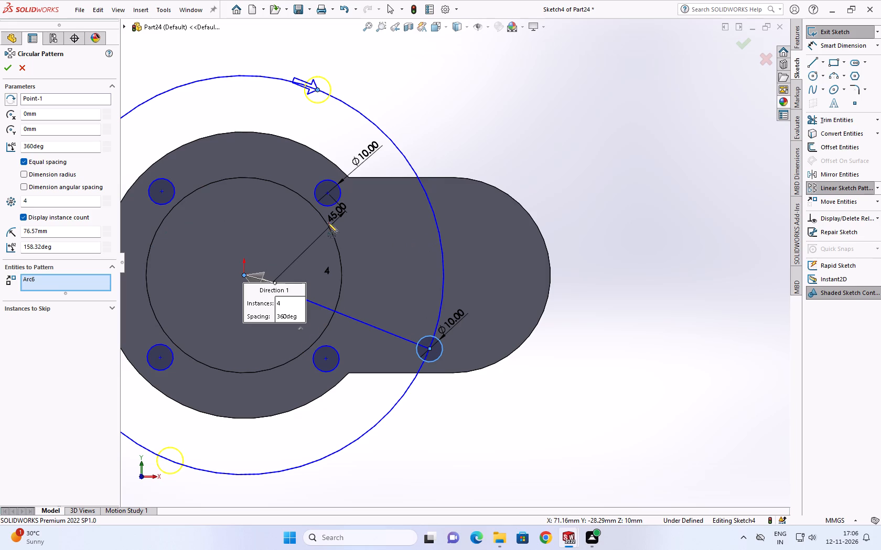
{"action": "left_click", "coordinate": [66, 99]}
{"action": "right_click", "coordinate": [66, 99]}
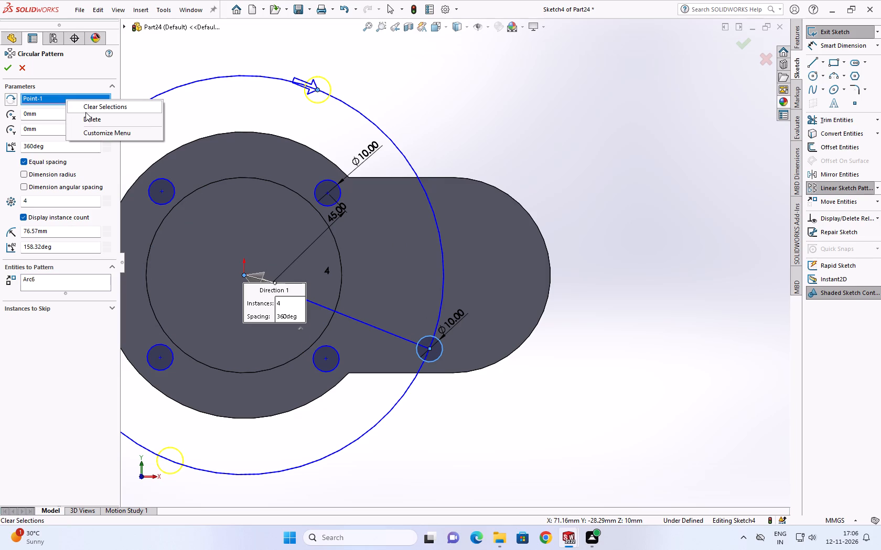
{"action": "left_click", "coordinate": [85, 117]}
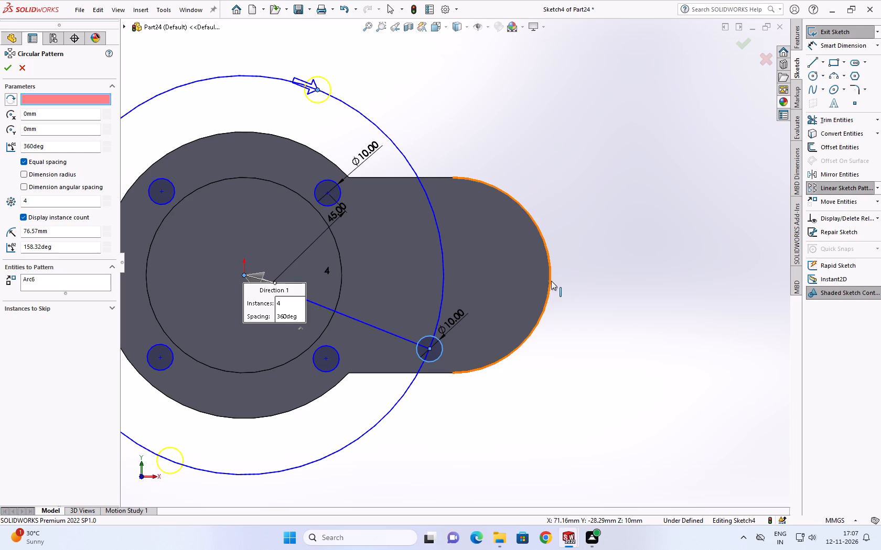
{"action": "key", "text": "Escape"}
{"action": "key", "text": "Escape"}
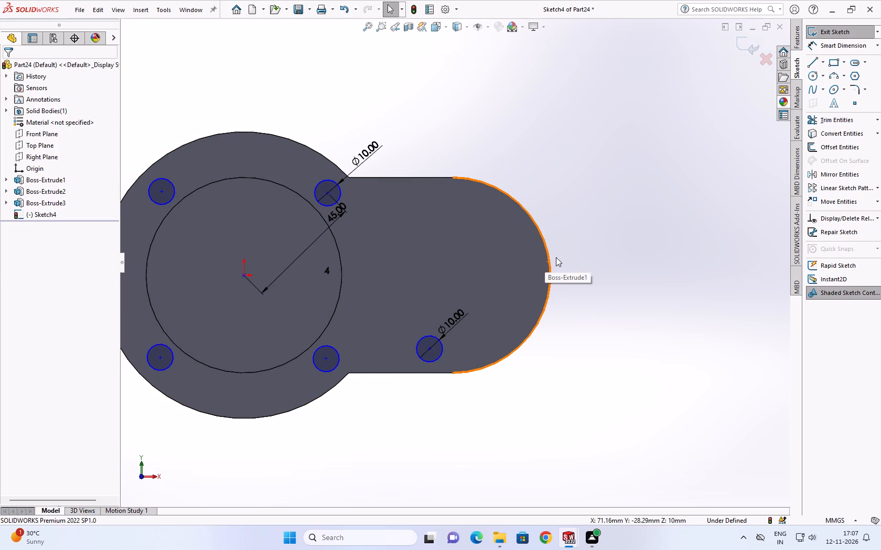
Sketch a small circle of about 2.8 mm radius at the centre of the rounded end's arc, X 80 mm, Y 0.
{"action": "left_click", "coordinate": [551, 273]}
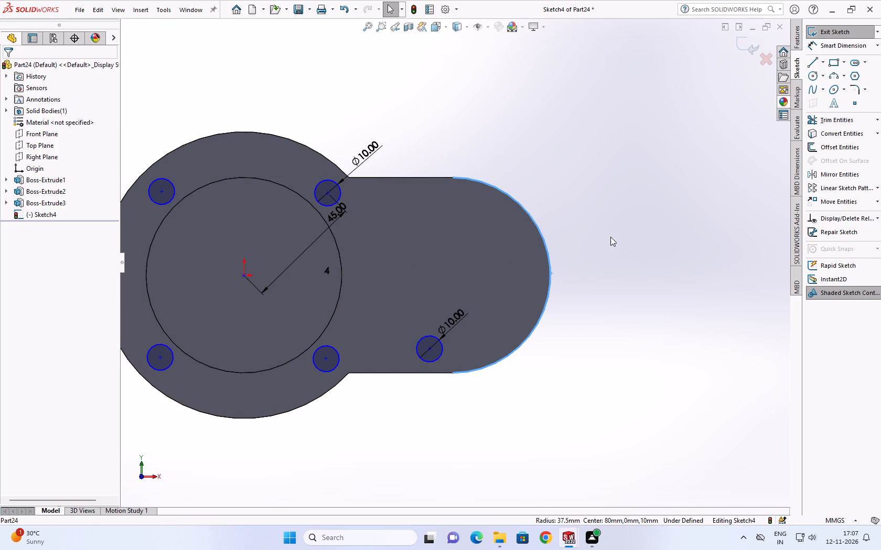
{"action": "left_click", "coordinate": [815, 77]}
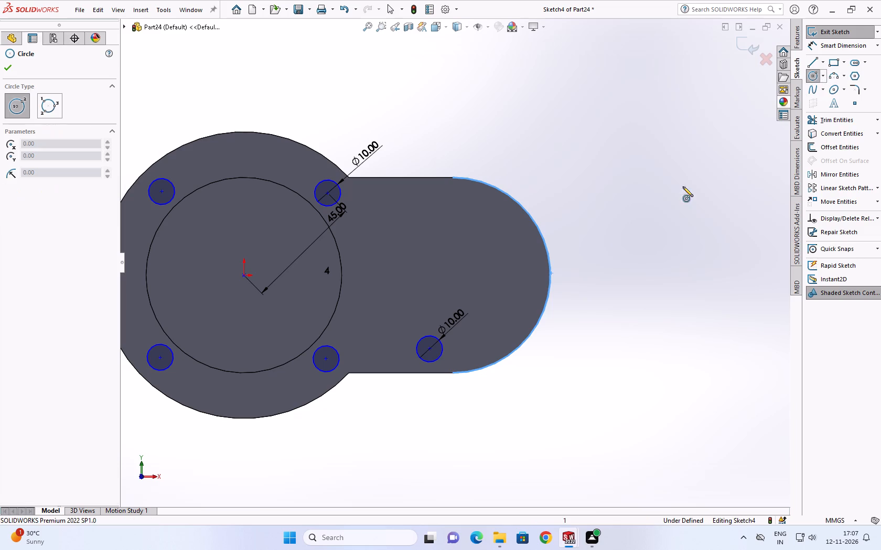
{"action": "left_click", "coordinate": [452, 276]}
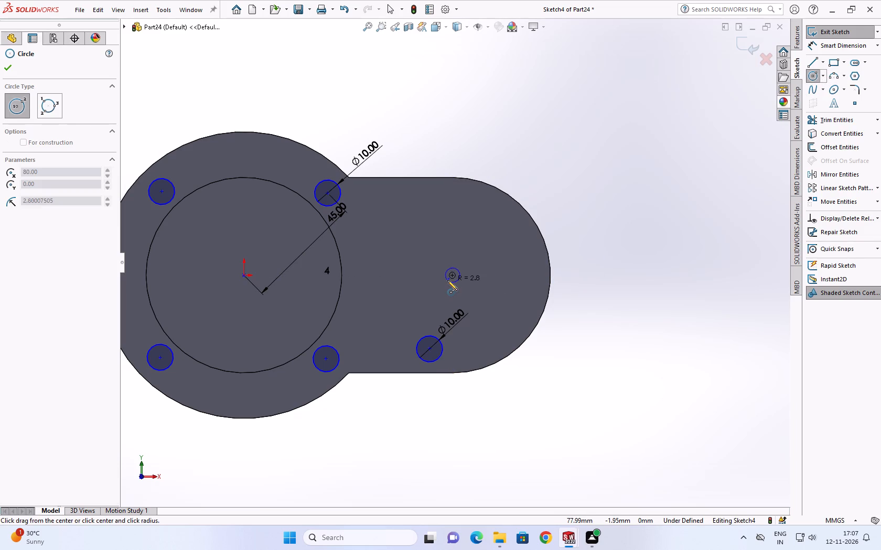
{"action": "left_click", "coordinate": [447, 280]}
{"action": "key", "text": "Escape"}
{"action": "key", "text": "Escape"}
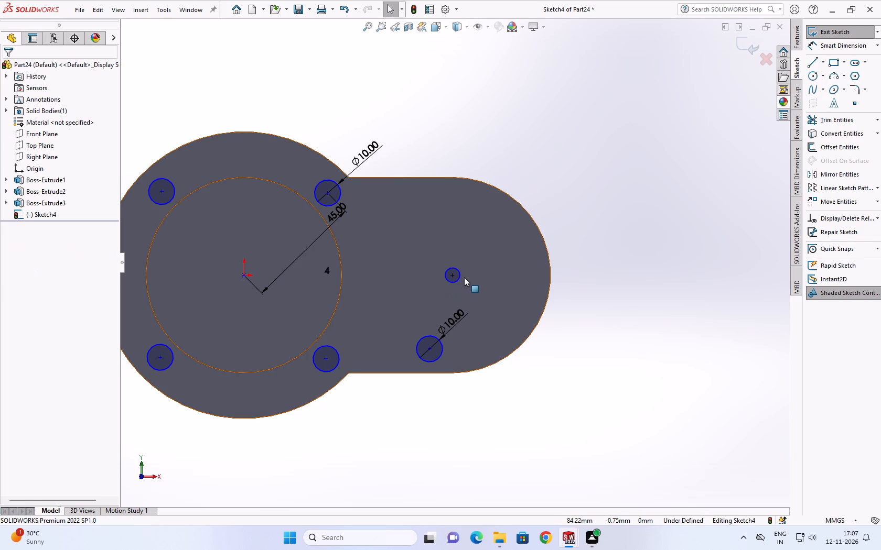
Create a circular sketch pattern of the rounded end's 10 mm circle about the small circle's centre, with 4 equally spaced instances over 360 degrees.
{"action": "left_click", "coordinate": [878, 189]}
{"action": "left_click", "coordinate": [782, 203]}
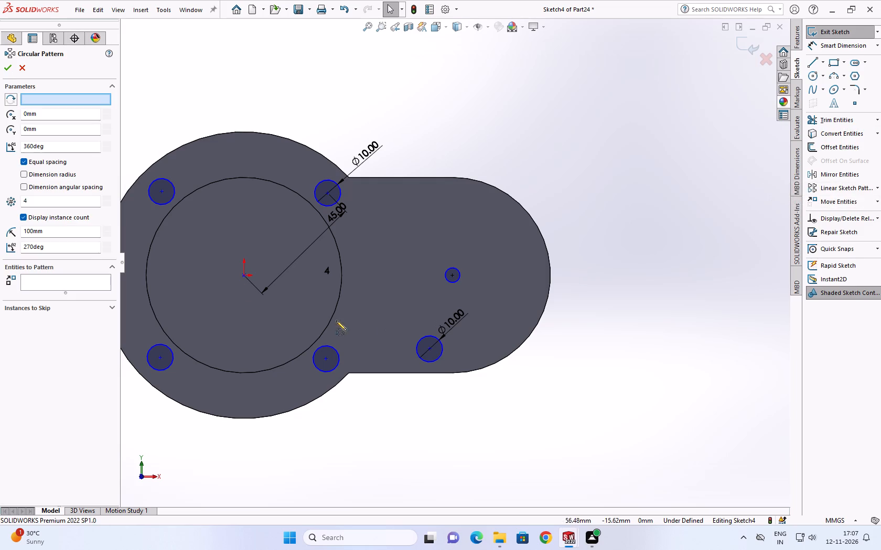
{"action": "left_click", "coordinate": [57, 281]}
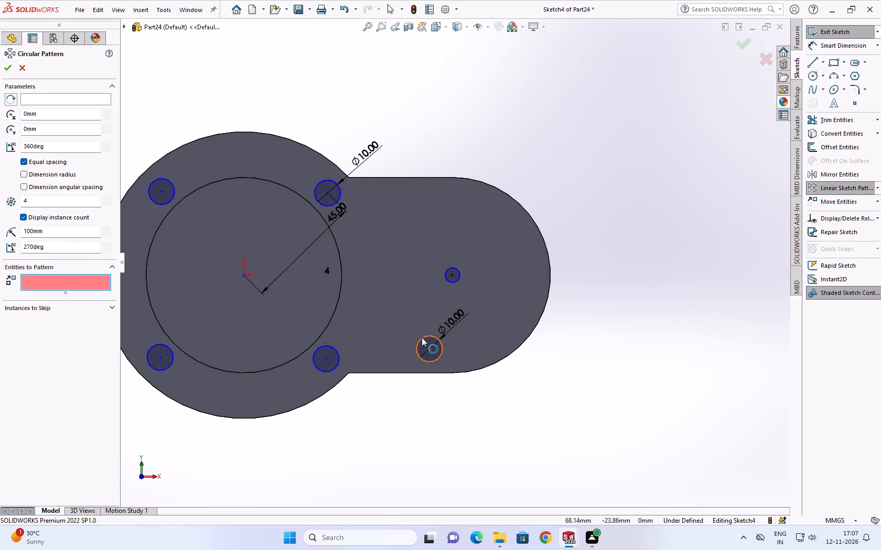
{"action": "left_click", "coordinate": [422, 337]}
{"action": "left_click", "coordinate": [34, 94]}
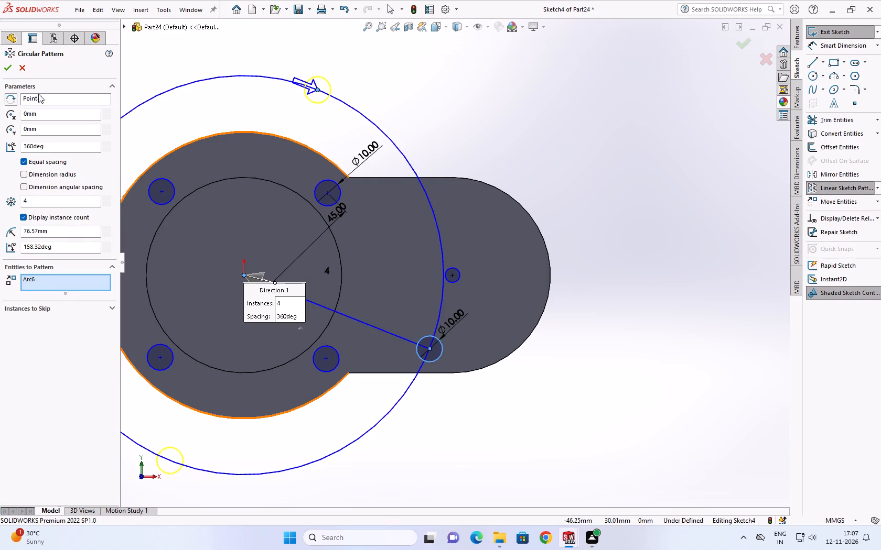
{"action": "left_click", "coordinate": [40, 96]}
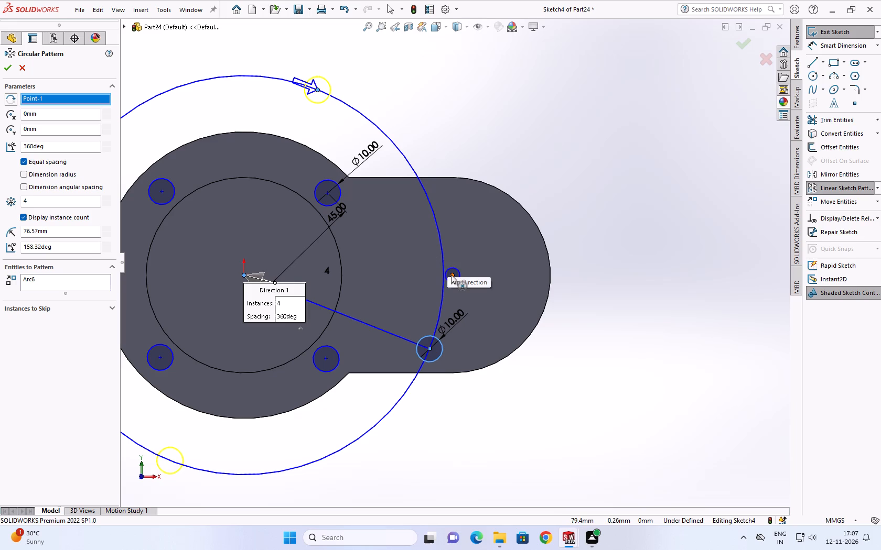
{"action": "left_click", "coordinate": [451, 274]}
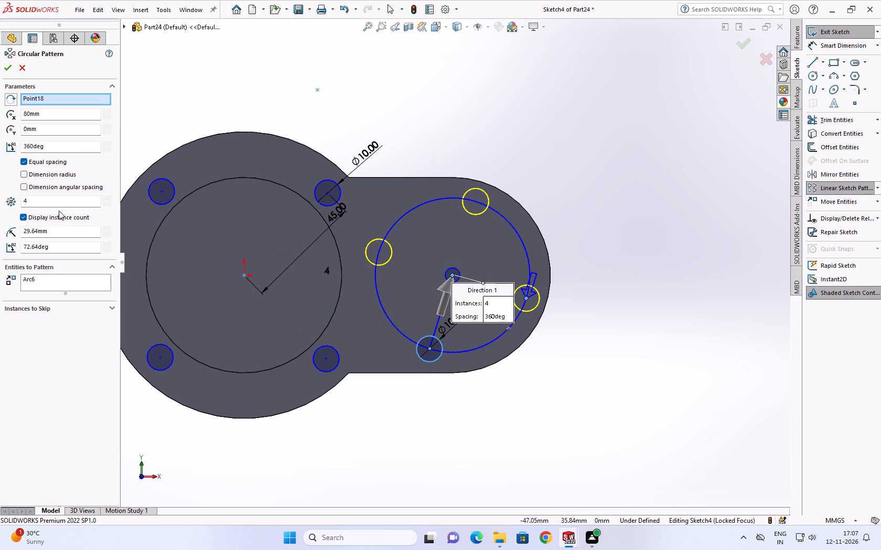
{"action": "scroll", "coordinate": [418, 235], "scroll_direction": "down", "scroll_amount": 1}
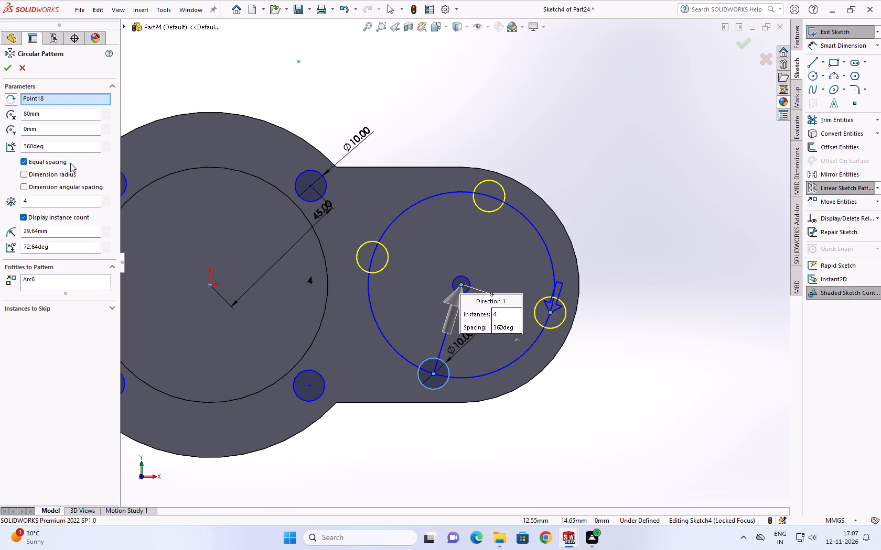
{"action": "left_click", "coordinate": [5, 70]}
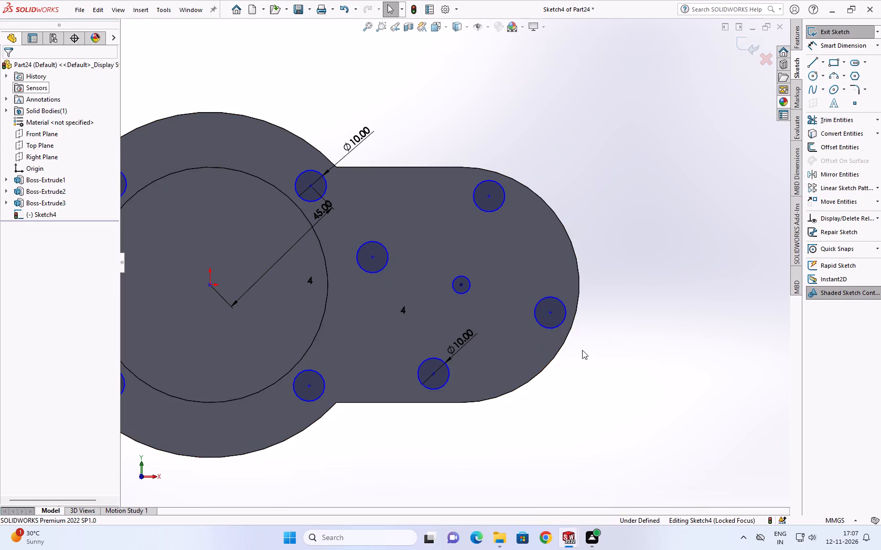
{"action": "key", "text": "Escape"}
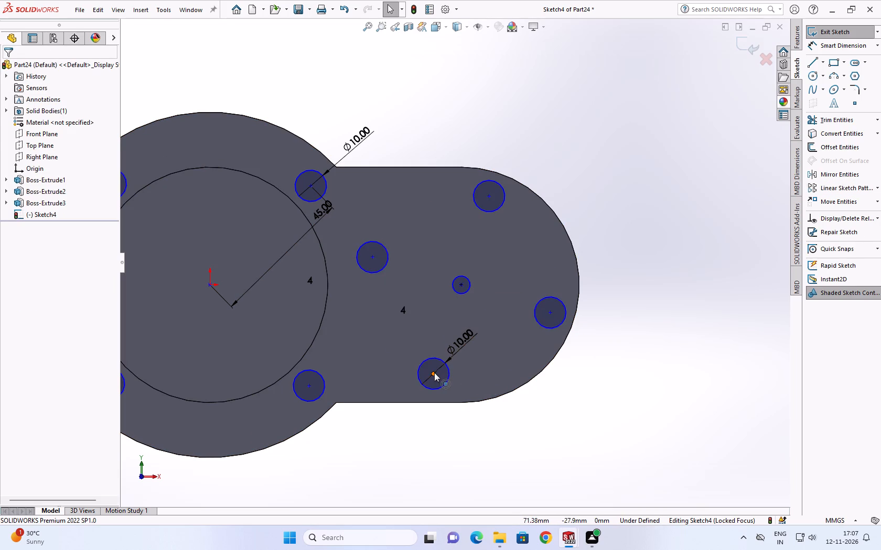
Reposition the rounded end's four-circle pattern into a near-square layout, with its outer upper circle centred at about X 101.6 mm, Y 22.8 mm.
{"action": "left_click_drag", "start_coordinate": [434, 372], "coordinate": [392, 366]}
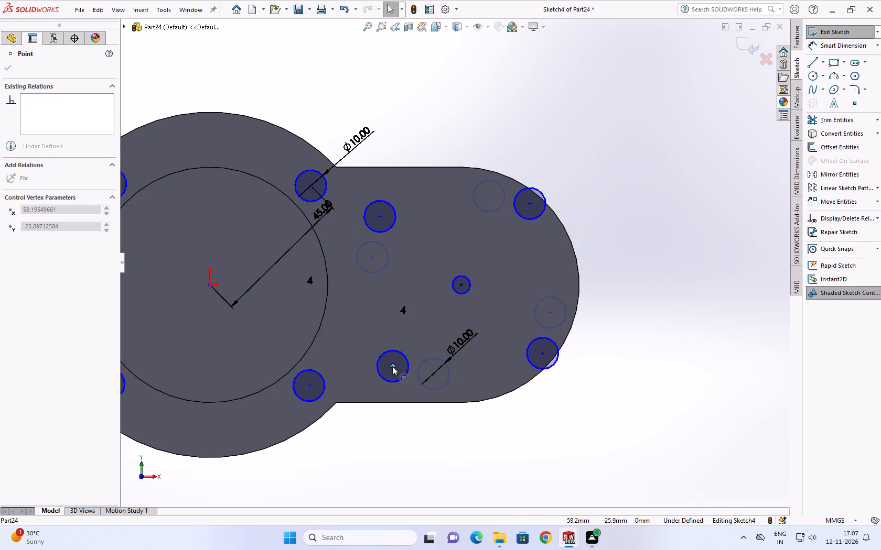
{"action": "left_click_drag", "start_coordinate": [392, 366], "coordinate": [394, 361]}
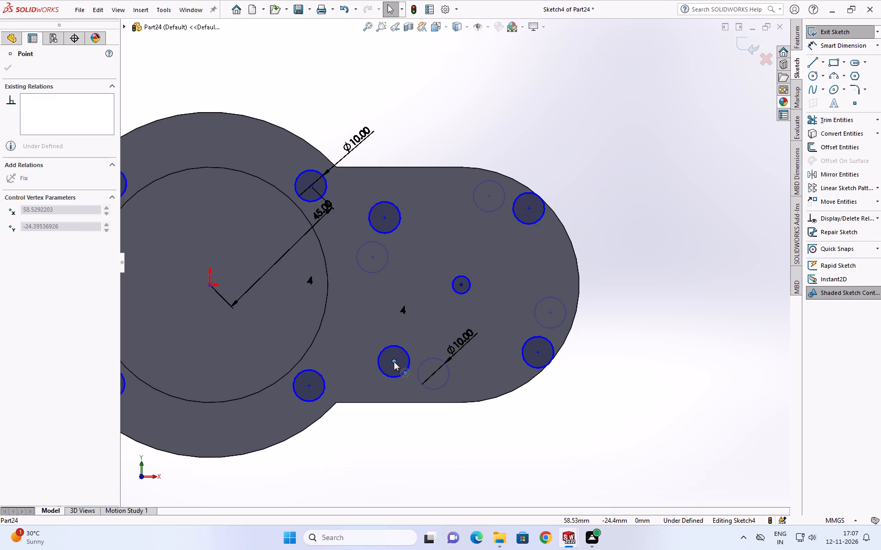
{"action": "left_click_drag", "start_coordinate": [394, 361], "coordinate": [387, 351]}
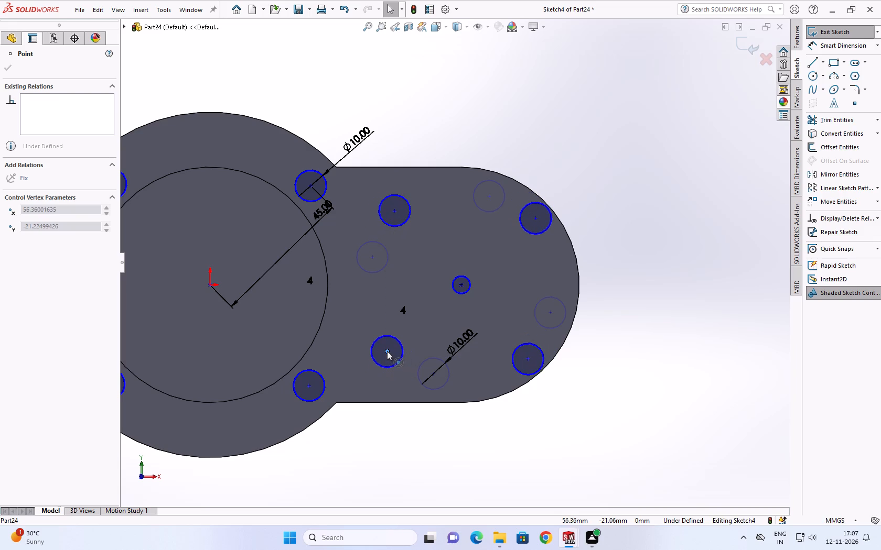
{"action": "left_click_drag", "start_coordinate": [387, 351], "coordinate": [388, 357]}
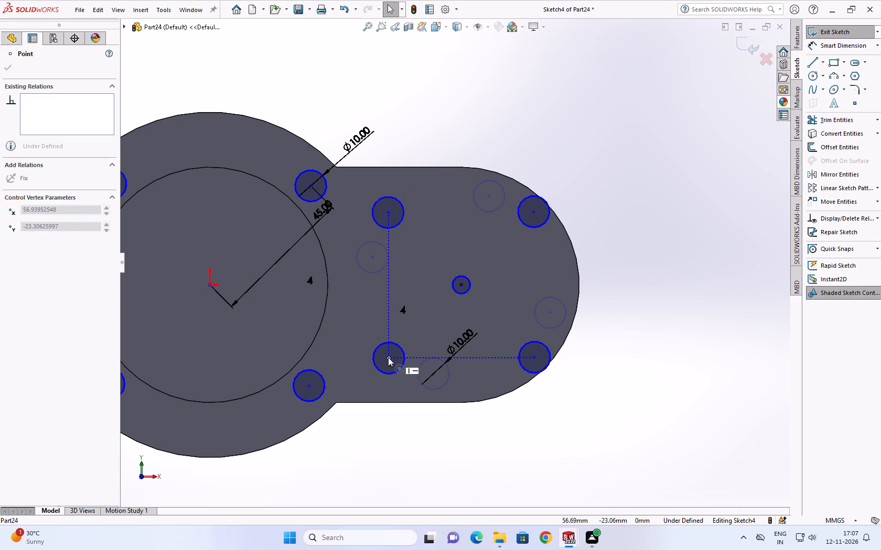
{"action": "left_click_drag", "start_coordinate": [388, 357], "coordinate": [394, 361]}
{"action": "key", "text": "Escape"}
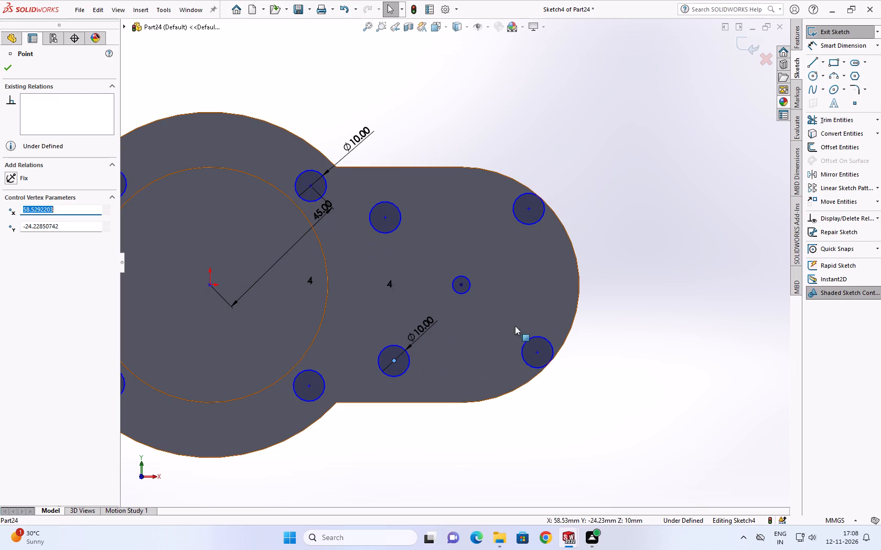
{"action": "left_click_drag", "start_coordinate": [528, 207], "coordinate": [520, 208]}
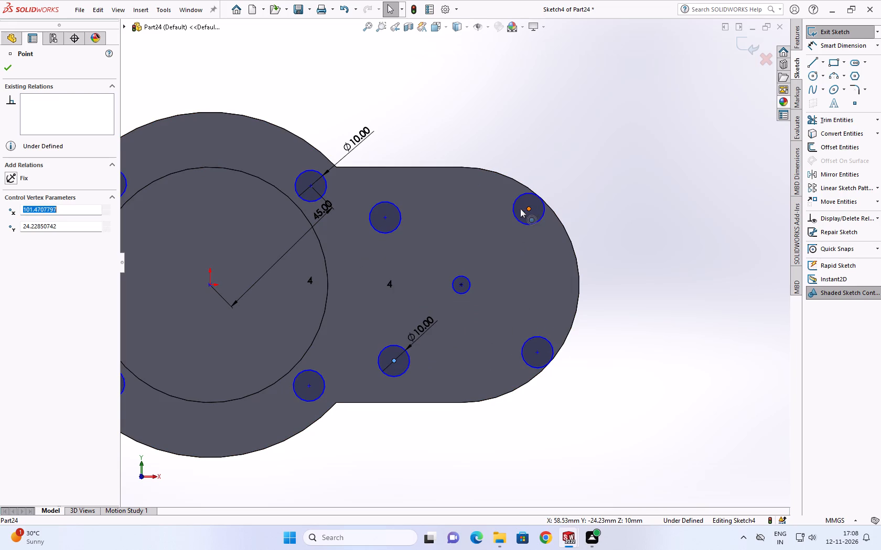
{"action": "left_click_drag", "start_coordinate": [520, 208], "coordinate": [520, 220]}
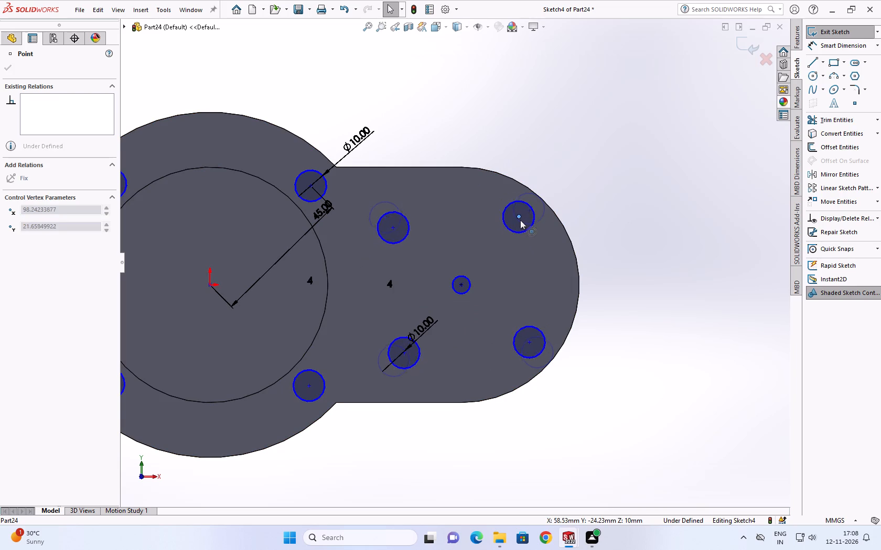
{"action": "left_click_drag", "start_coordinate": [520, 220], "coordinate": [524, 215]}
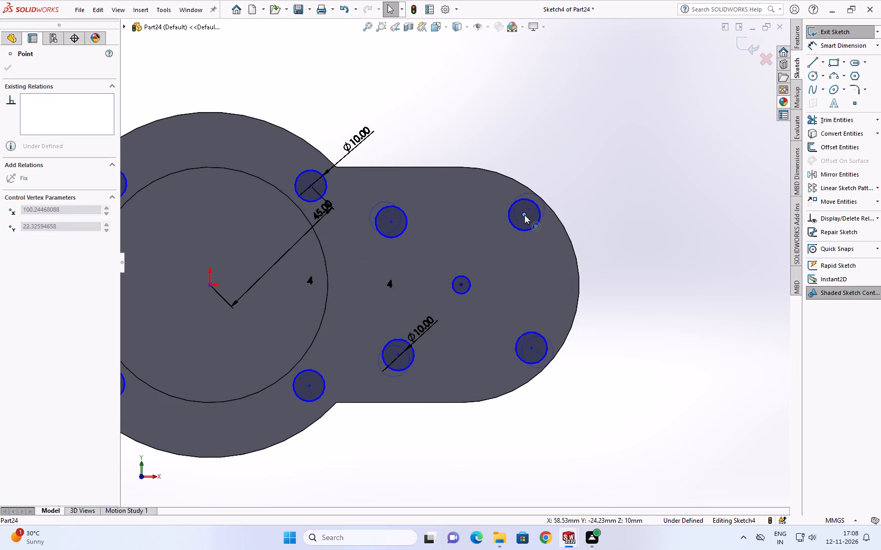
{"action": "left_click_drag", "start_coordinate": [524, 215], "coordinate": [529, 213]}
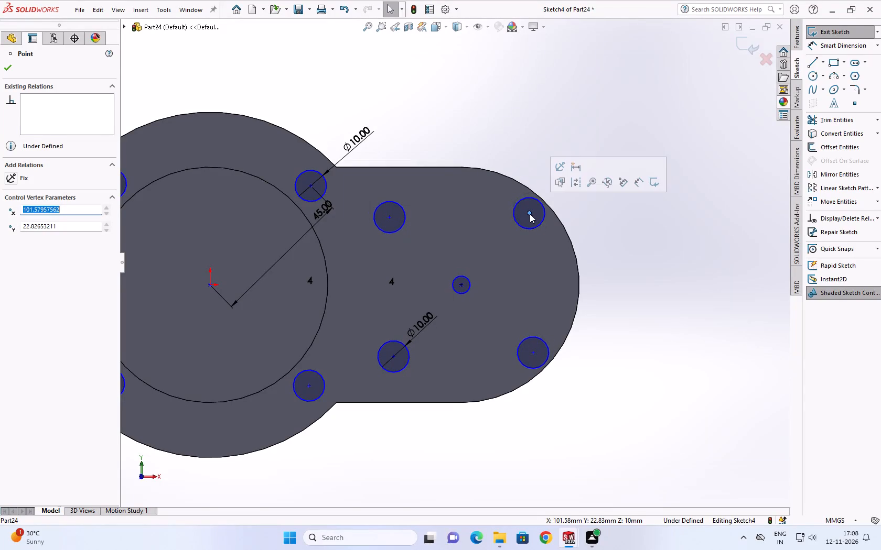
{"action": "key", "text": "Escape"}
{"action": "key", "text": "Escape"}
Cut-extrude the sketched hole circles through the flange and rounded plate with the Up To Next end condition.
{"action": "scroll", "coordinate": [526, 247], "scroll_direction": "up", "scroll_amount": 3}
{"action": "scroll", "coordinate": [415, 244], "scroll_direction": "down", "scroll_amount": 2}
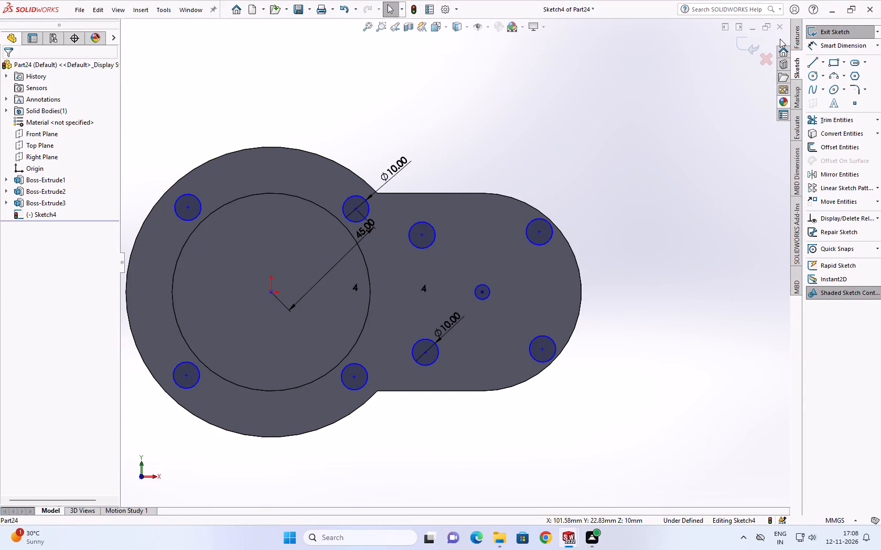
{"action": "left_click", "coordinate": [796, 35]}
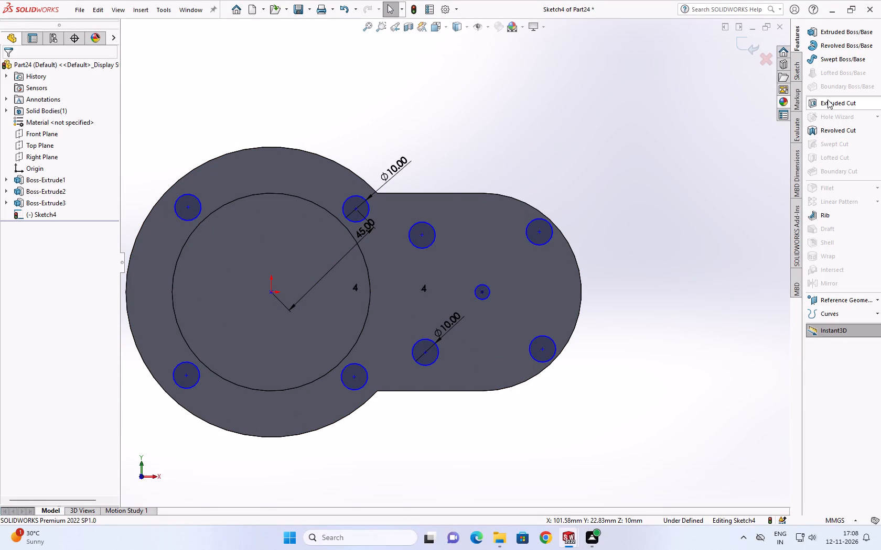
{"action": "left_click", "coordinate": [828, 100]}
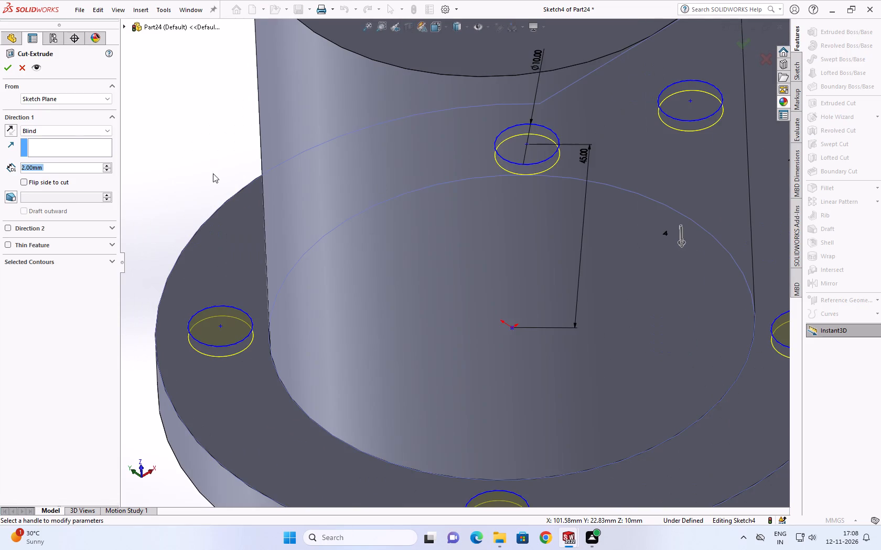
{"action": "left_click", "coordinate": [63, 130]}
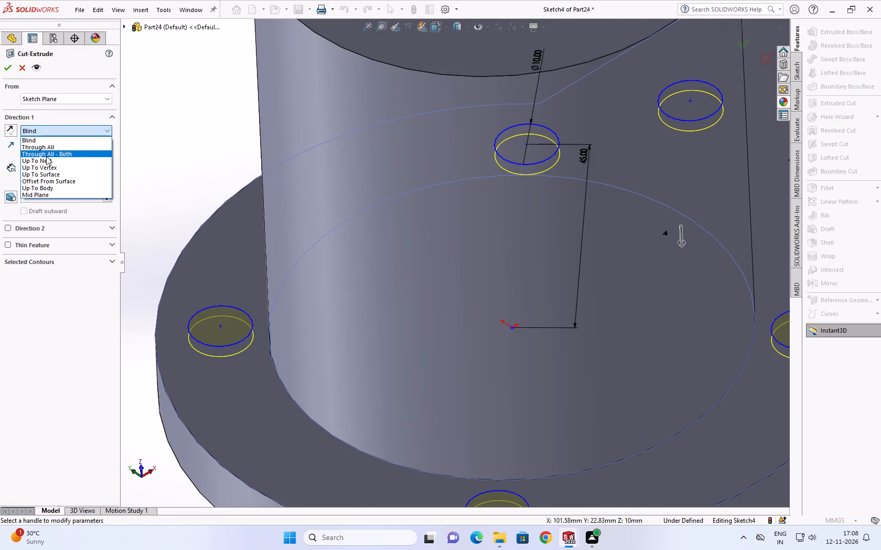
{"action": "left_click", "coordinate": [46, 160]}
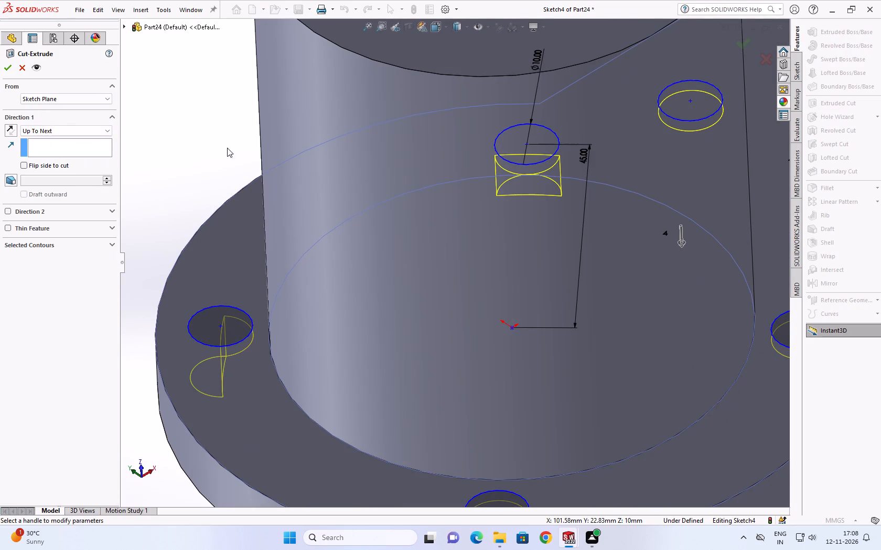
{"action": "middle_click_drag", "start_coordinate": [229, 140], "coordinate": [228, 34]}
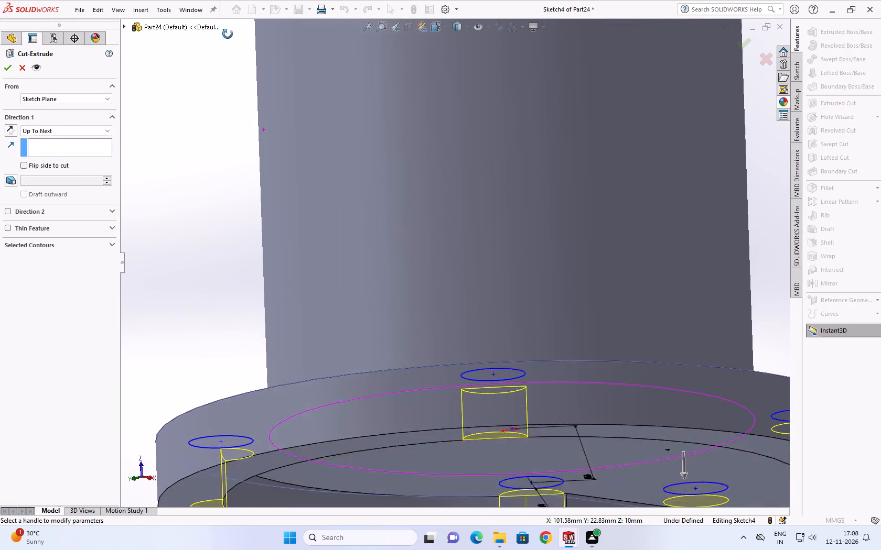
{"action": "middle_click_drag", "start_coordinate": [228, 34], "coordinate": [230, 111]}
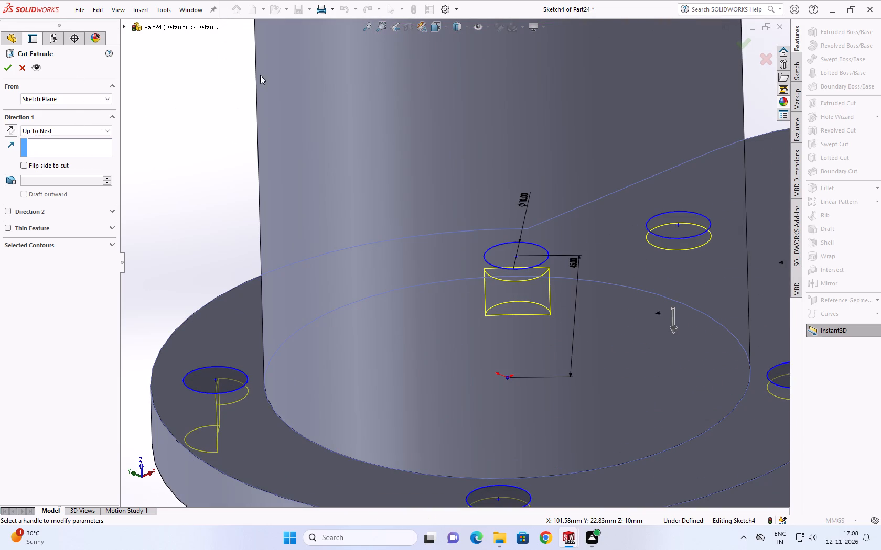
{"action": "left_click", "coordinate": [5, 65]}
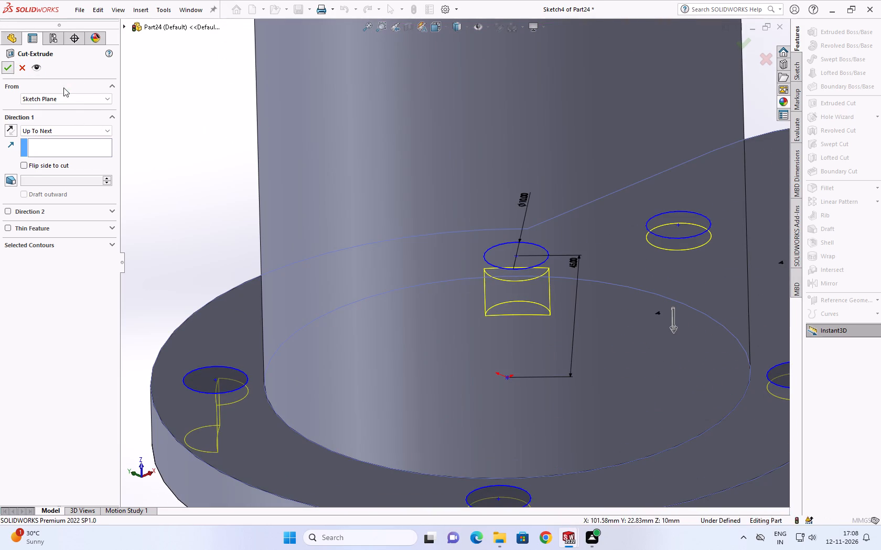
Examine the cut holes in the flange and rounded end from above, below and at an angle.
{"action": "scroll", "coordinate": [246, 250], "scroll_direction": "up", "scroll_amount": 4}
{"action": "middle_click_drag", "start_coordinate": [260, 223], "coordinate": [293, 310]}
{"action": "scroll", "coordinate": [267, 228], "scroll_direction": "down", "scroll_amount": 1}
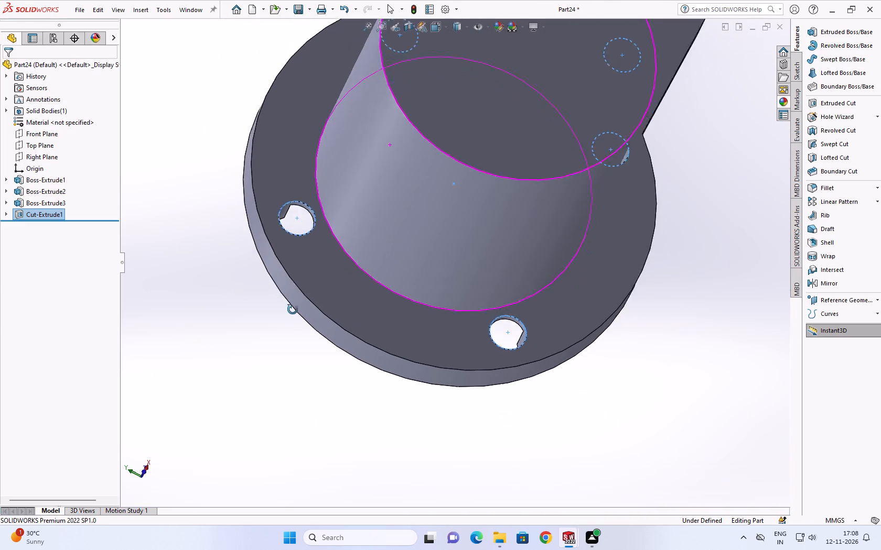
{"action": "middle_click_drag", "start_coordinate": [293, 310], "coordinate": [319, 79]}
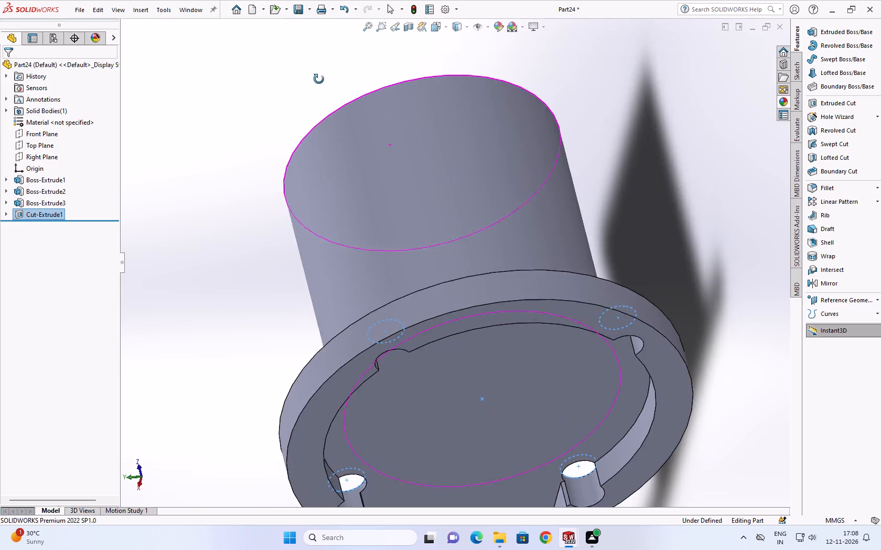
{"action": "middle_click_drag", "start_coordinate": [319, 79], "coordinate": [131, 265]}
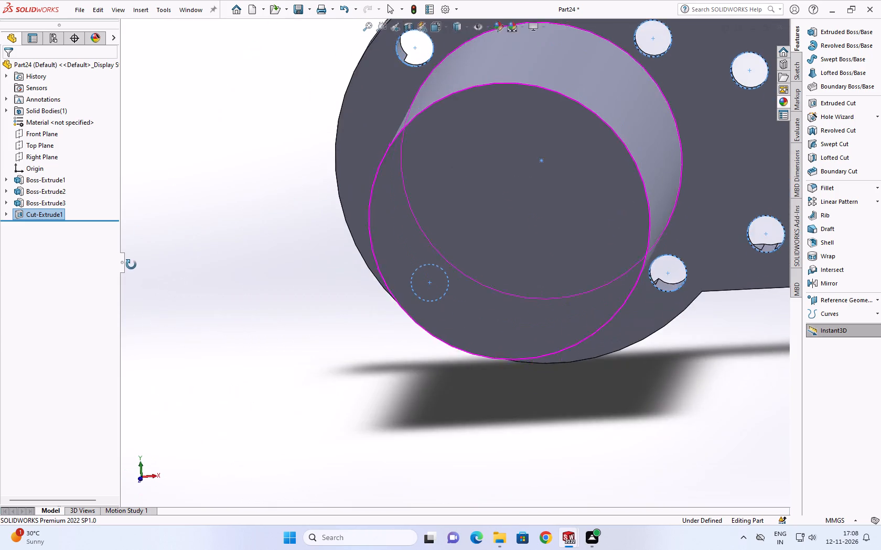
{"action": "middle_click_drag", "start_coordinate": [131, 265], "coordinate": [141, 240]}
{"action": "scroll", "coordinate": [131, 265], "scroll_direction": "up", "scroll_amount": 3}
{"action": "scroll", "coordinate": [242, 194], "scroll_direction": "up", "scroll_amount": 2}
{"action": "scroll", "coordinate": [503, 171], "scroll_direction": "down", "scroll_amount": 2}
{"action": "left_click", "coordinate": [604, 136]}
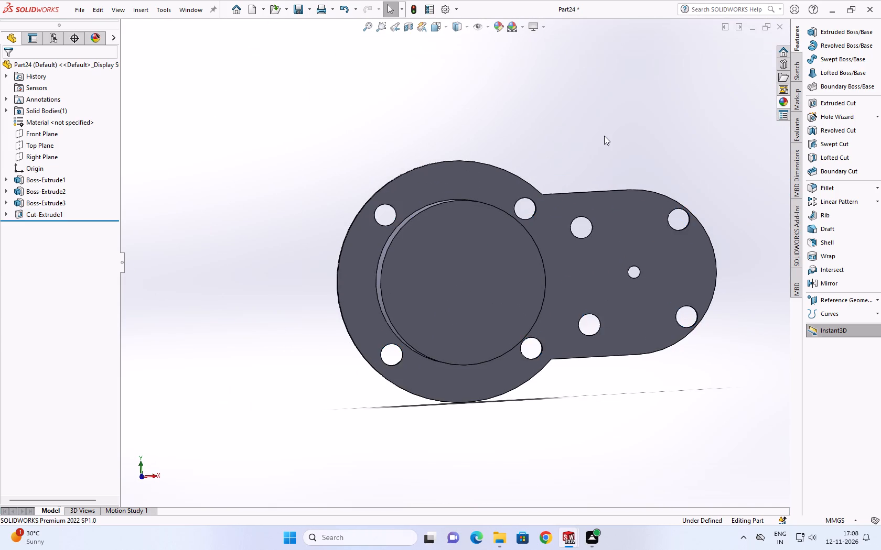
{"action": "scroll", "coordinate": [579, 157], "scroll_direction": "down", "scroll_amount": 2}
{"action": "middle_click_drag", "start_coordinate": [545, 170], "coordinate": [520, 65]}
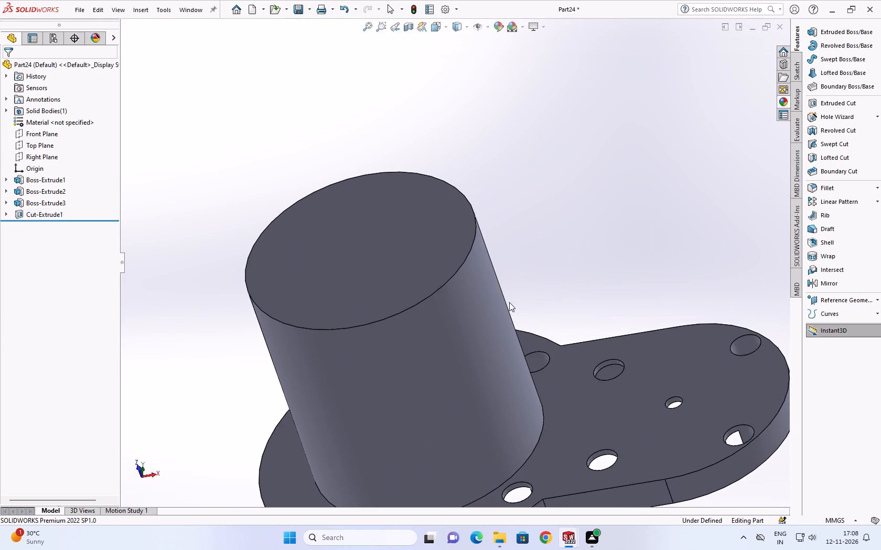
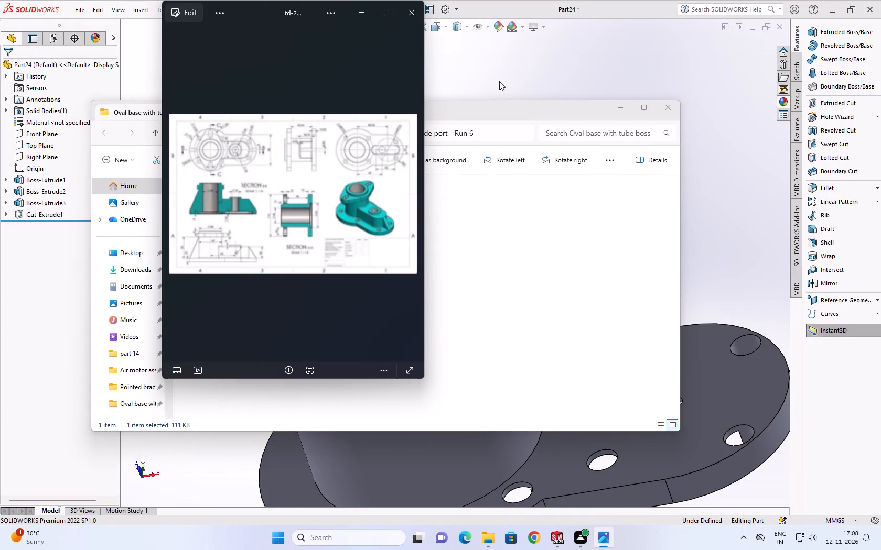
Examine the reference drawing's plan, section and isometric views for the tube's upper flange details.
{"action": "left_click", "coordinate": [708, 90]}
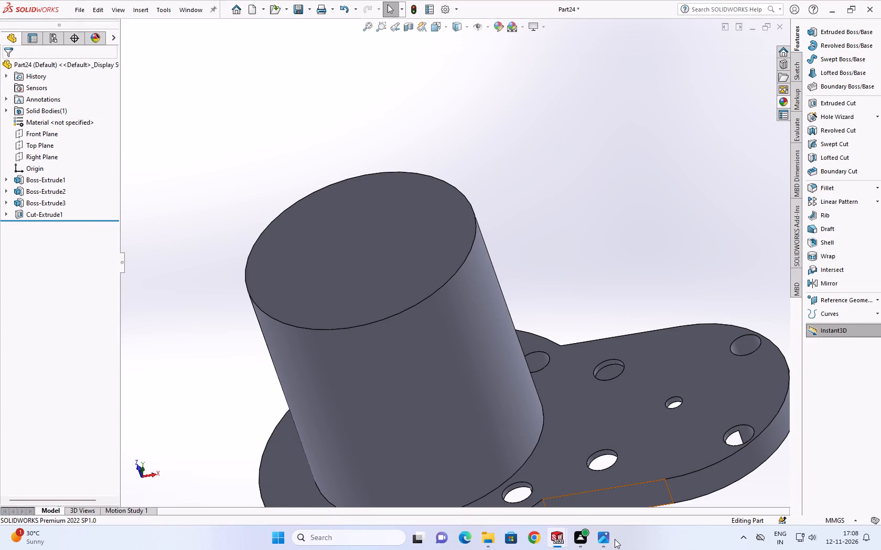
{"action": "left_click", "coordinate": [598, 536]}
{"action": "scroll", "coordinate": [235, 141], "scroll_direction": "up", "scroll_amount": 3}
{"action": "scroll", "coordinate": [297, 199], "scroll_direction": "down", "scroll_amount": 1}
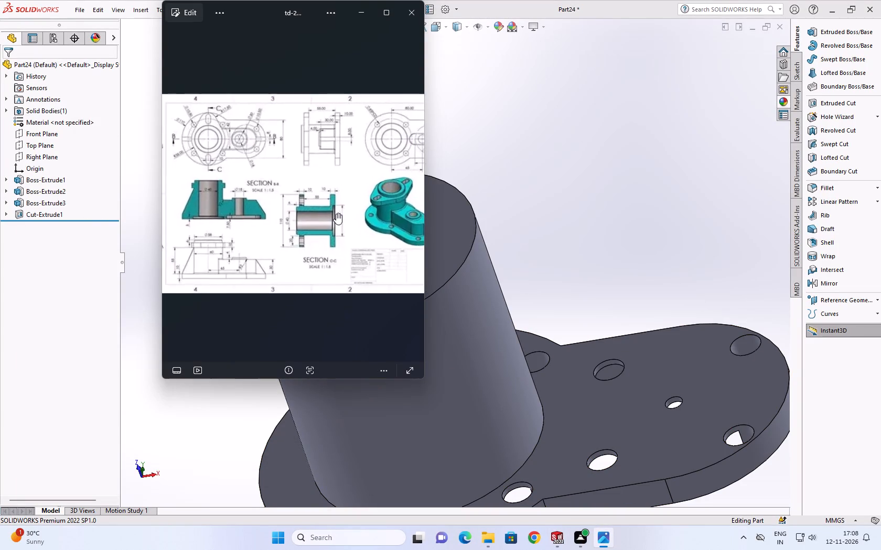
{"action": "scroll", "coordinate": [338, 213], "scroll_direction": "down", "scroll_amount": 1}
{"action": "scroll", "coordinate": [369, 211], "scroll_direction": "up", "scroll_amount": 2}
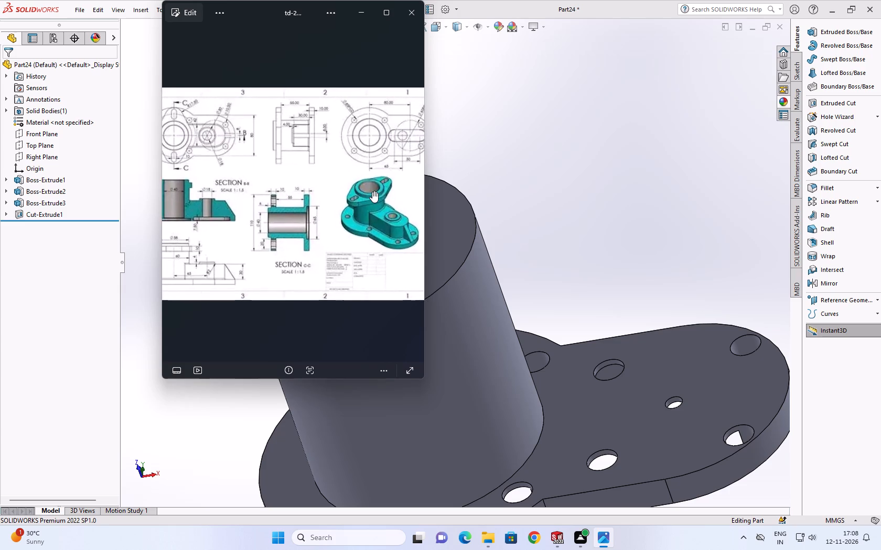
{"action": "scroll", "coordinate": [372, 191], "scroll_direction": "down", "scroll_amount": 2}
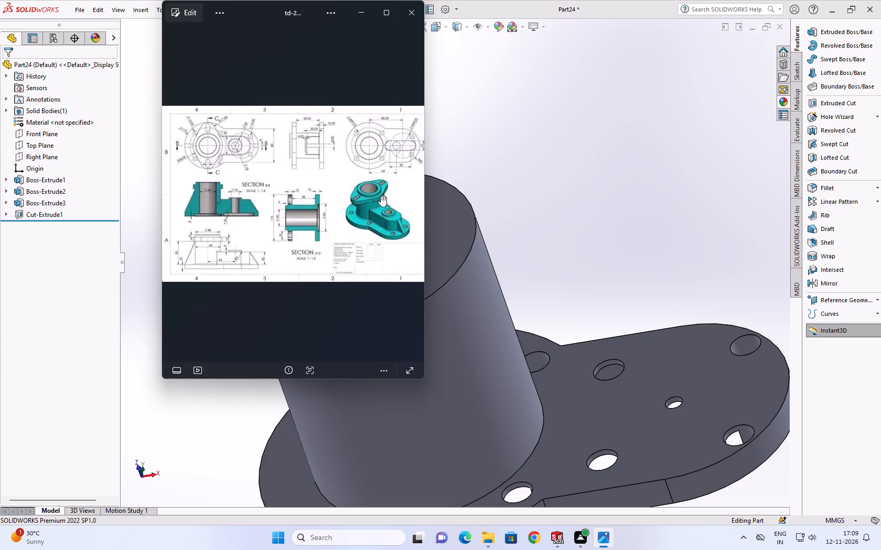
Start a sketch on the tube's top face and draw a 37.5 mm radius circle at the origin, matching the tube's outer edge.
{"action": "left_click", "coordinate": [440, 215]}
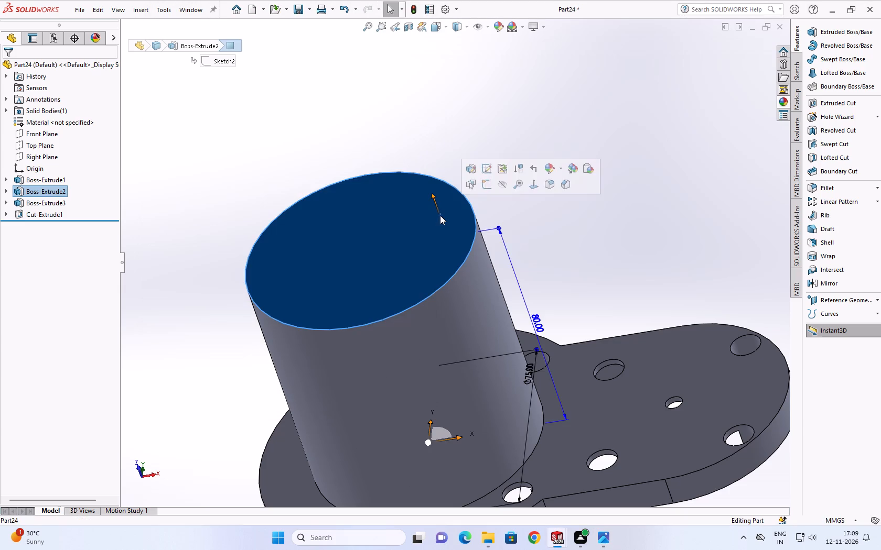
{"action": "left_click", "coordinate": [485, 184]}
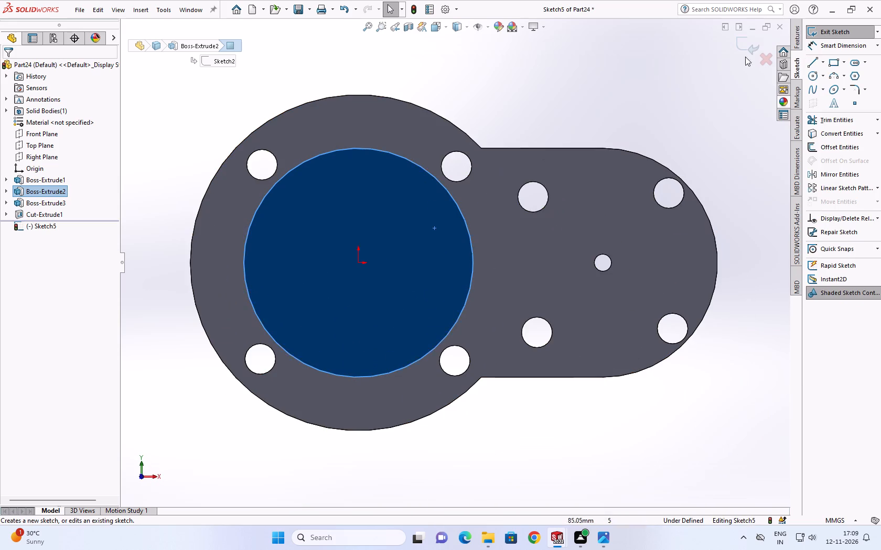
{"action": "left_click", "coordinate": [812, 72]}
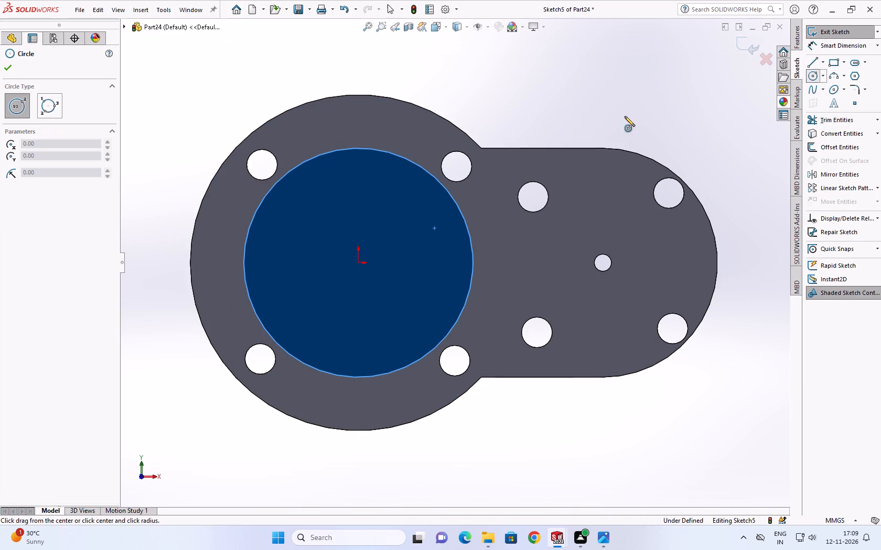
{"action": "left_click", "coordinate": [359, 263]}
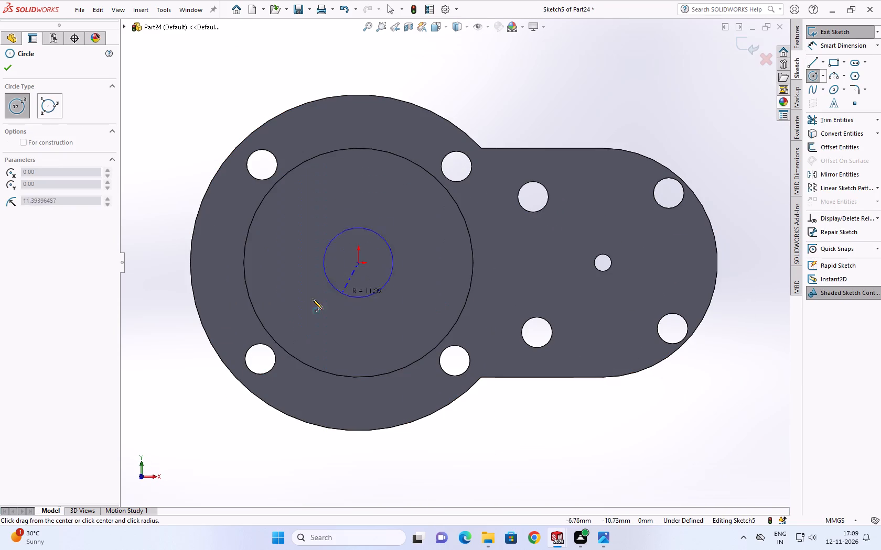
{"action": "left_click", "coordinate": [254, 302]}
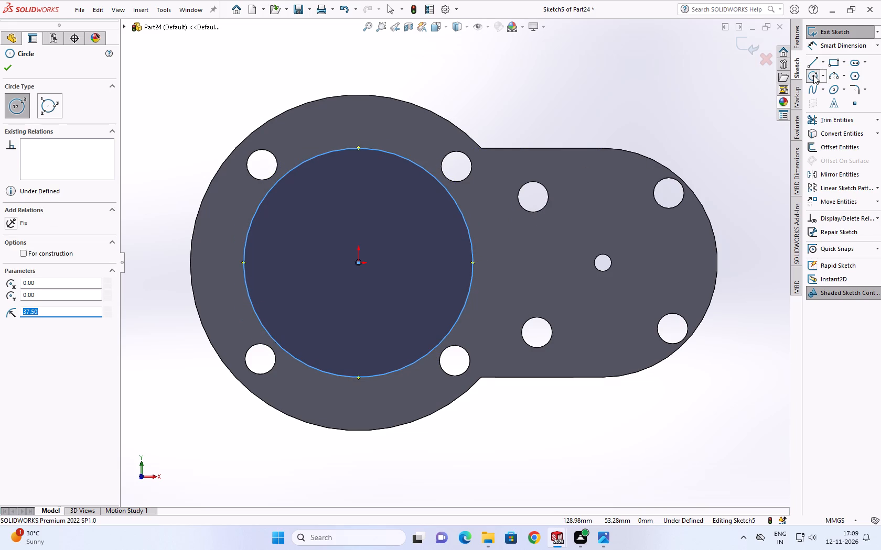
Sketch a small circle of about 11.4 mm radius directly above the origin, outside the flange, with its centre at about Y 71.3 mm.
{"action": "left_click", "coordinate": [813, 75]}
{"action": "left_click", "coordinate": [813, 75]}
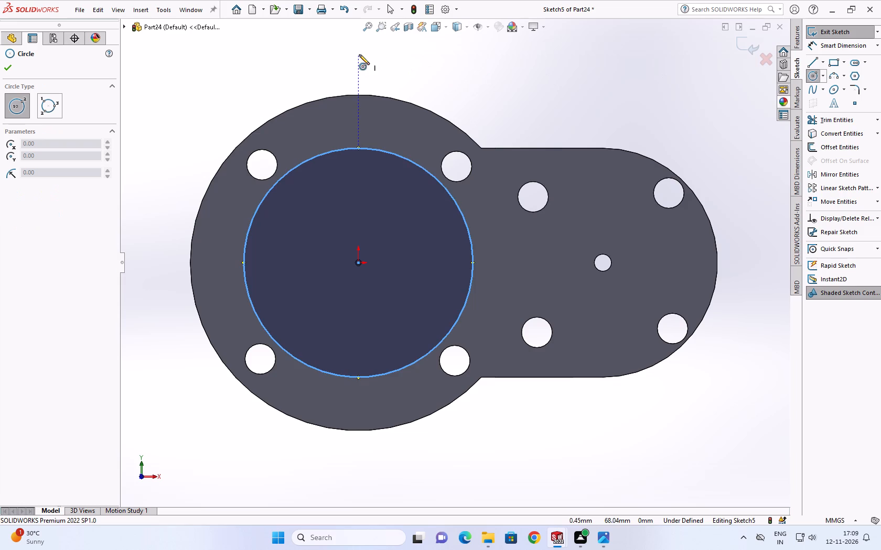
{"action": "left_click", "coordinate": [358, 45]}
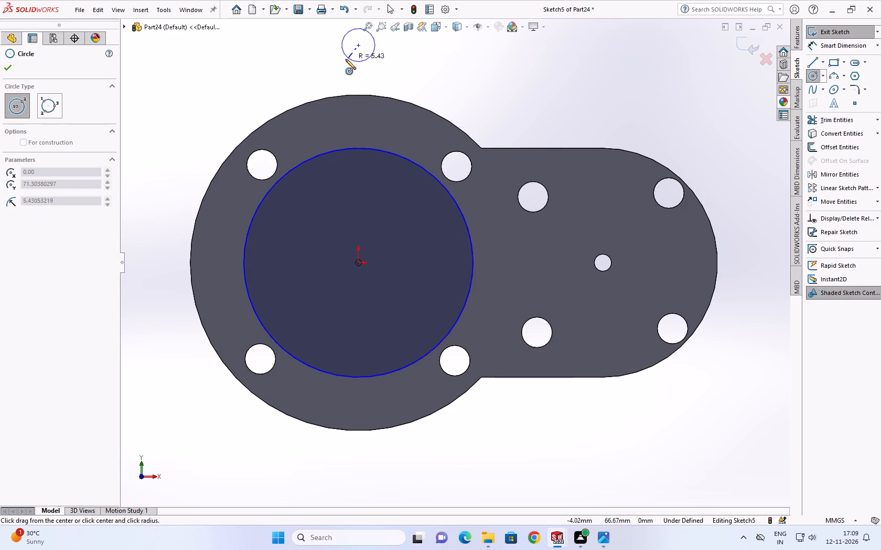
{"action": "left_click", "coordinate": [325, 56]}
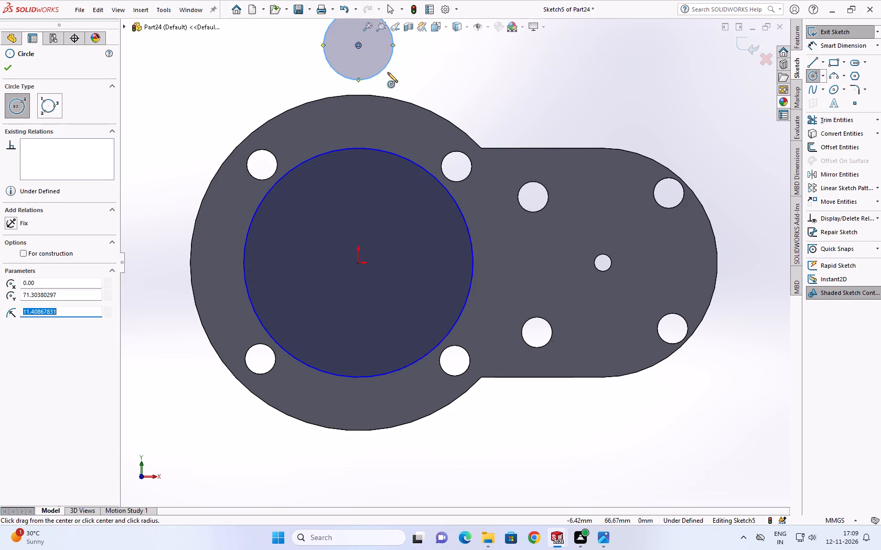
Dimension the small circle's diameter at 25 mm, then change it to 30 mm.
{"action": "scroll", "coordinate": [417, 68], "scroll_direction": "up", "scroll_amount": 2}
{"action": "left_click", "coordinate": [837, 46]}
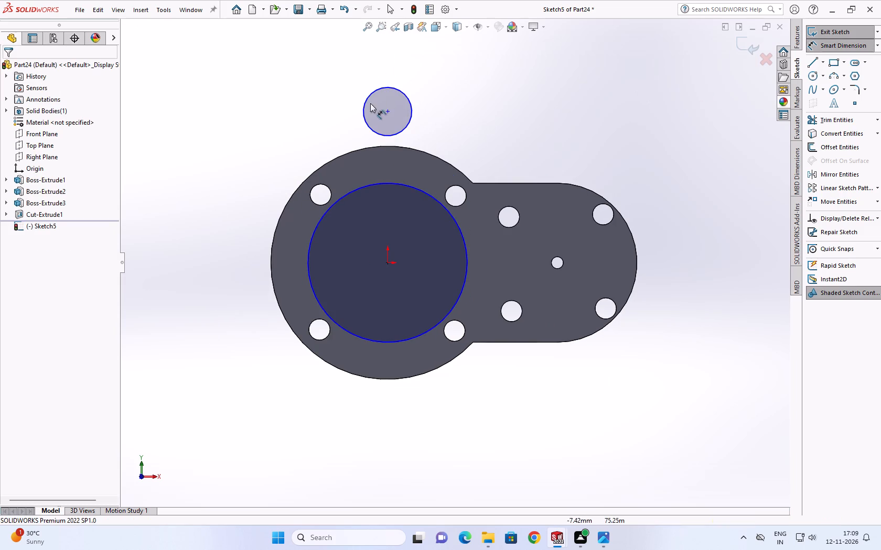
{"action": "left_click", "coordinate": [387, 89]}
{"action": "left_click", "coordinate": [446, 80]}
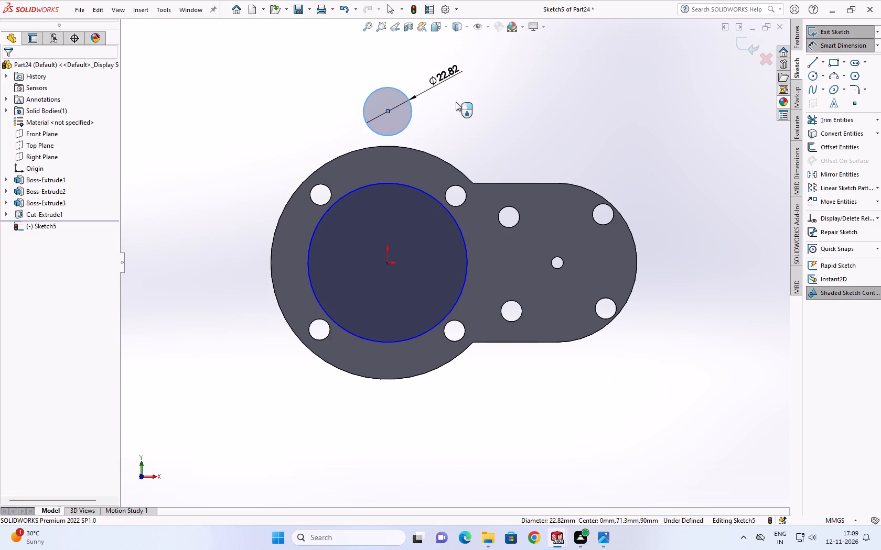
{"action": "type", "text": "25"}
{"action": "key", "text": "Return"}
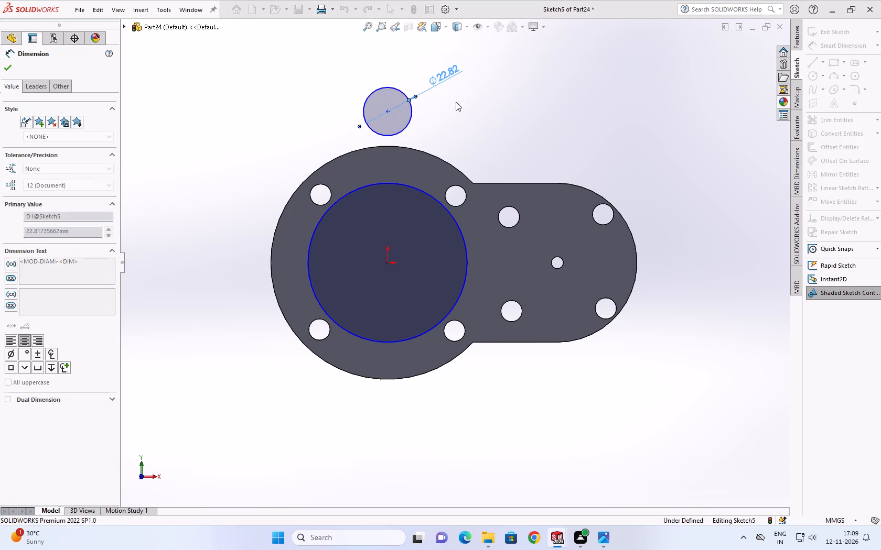
{"action": "double_click", "coordinate": [452, 75]}
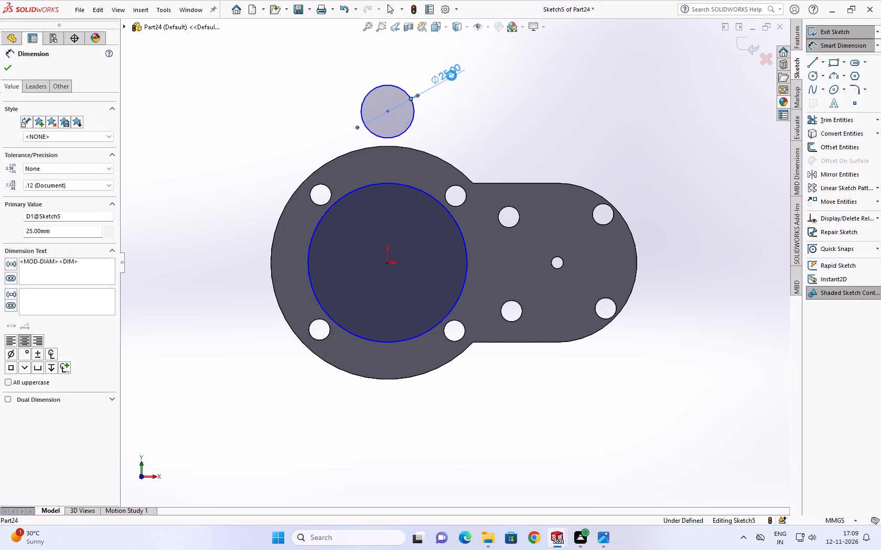
{"action": "type", "text": "30"}
{"action": "key", "text": "Return"}
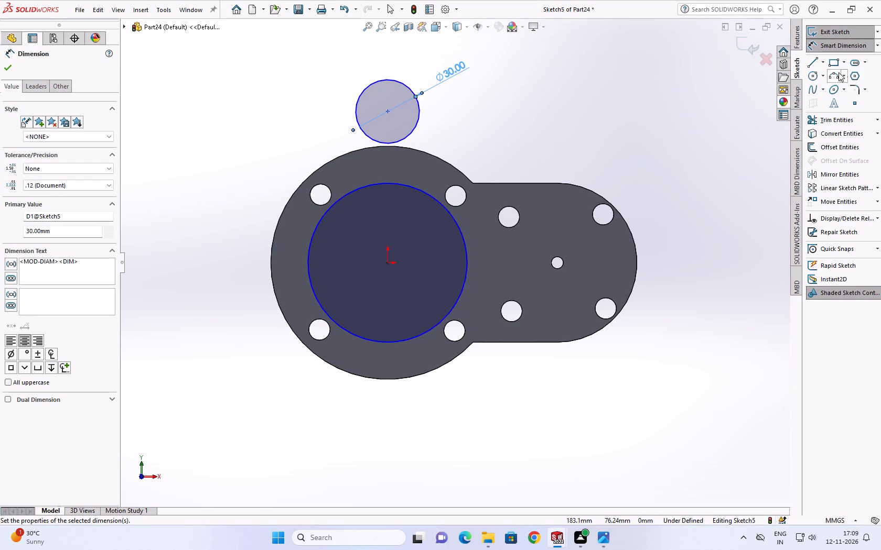
Sketch a slanted line from just beside the small circle's upper left down to the left side of the large circle.
{"action": "left_click", "coordinate": [813, 63]}
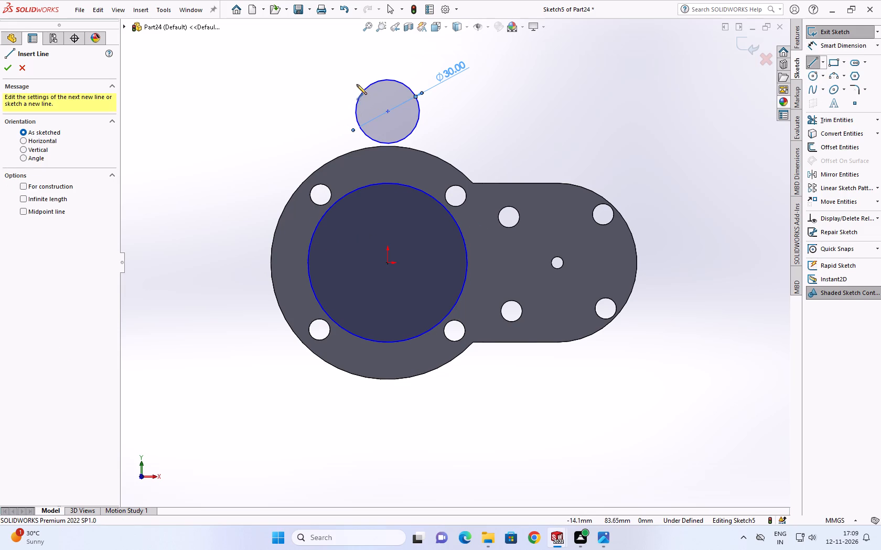
{"action": "left_click", "coordinate": [357, 81]}
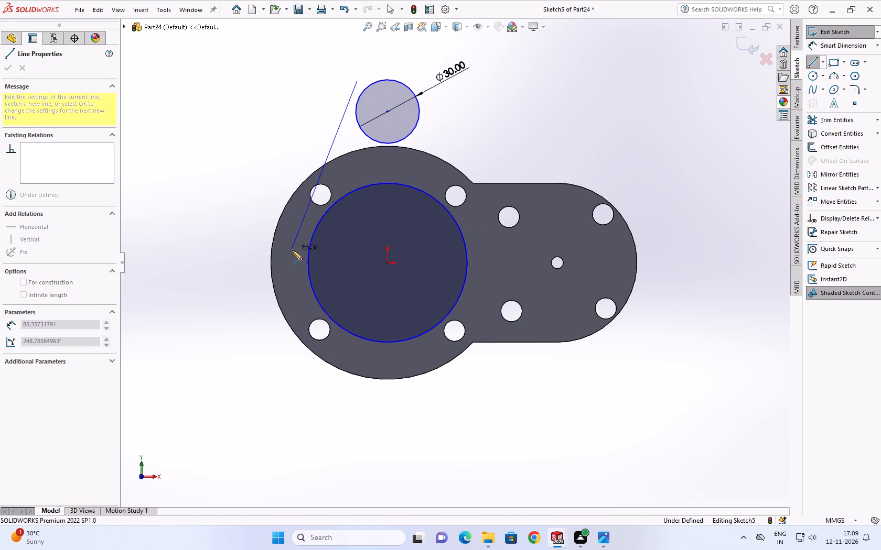
{"action": "left_click", "coordinate": [292, 268]}
{"action": "scroll", "coordinate": [290, 249], "scroll_direction": "down", "scroll_amount": 3}
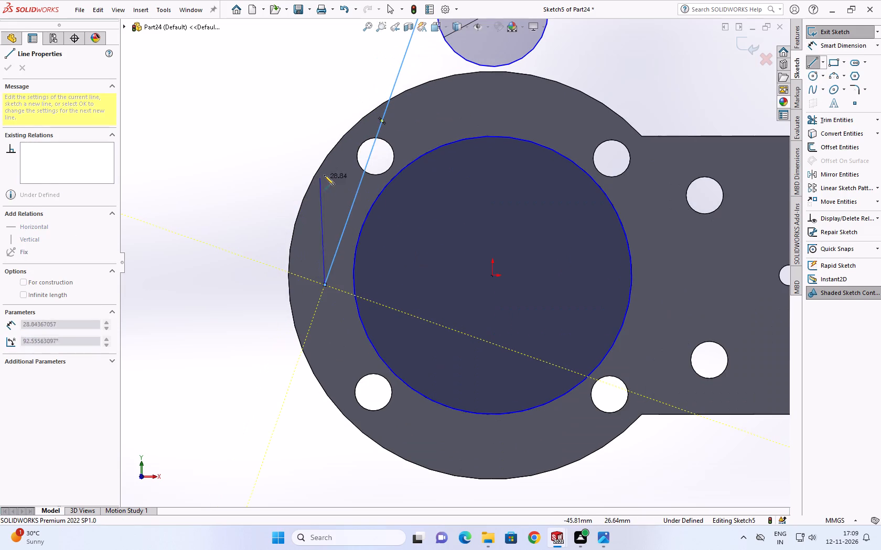
{"action": "key", "text": "Escape"}
{"action": "scroll", "coordinate": [371, 213], "scroll_direction": "up", "scroll_amount": 5}
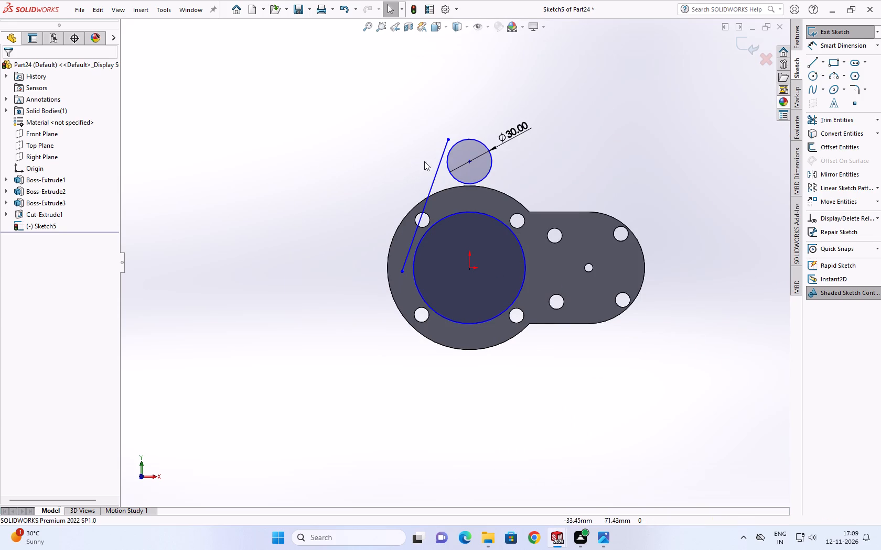
Dimension the vertical distance between the origin and the small circle's centre as 50 mm.
{"action": "left_click", "coordinate": [469, 160], "text": "ctrl"}
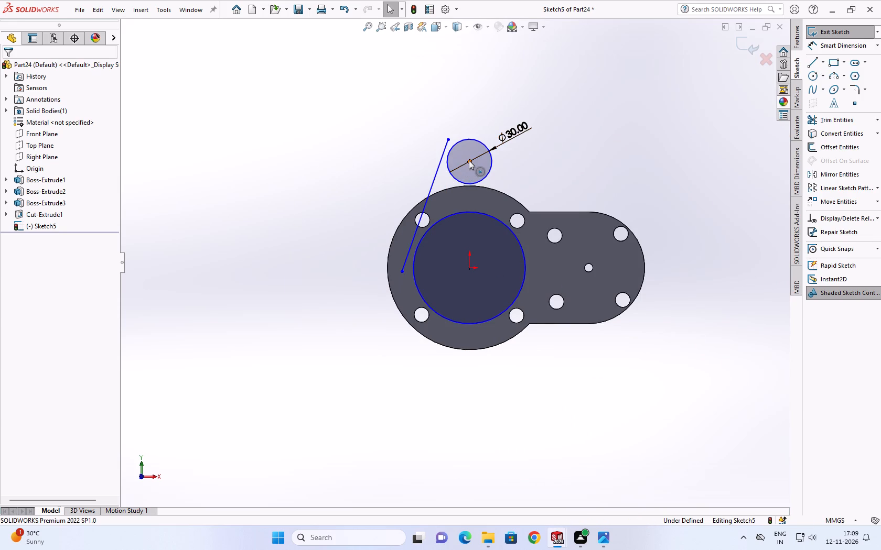
{"action": "left_click", "coordinate": [823, 45]}
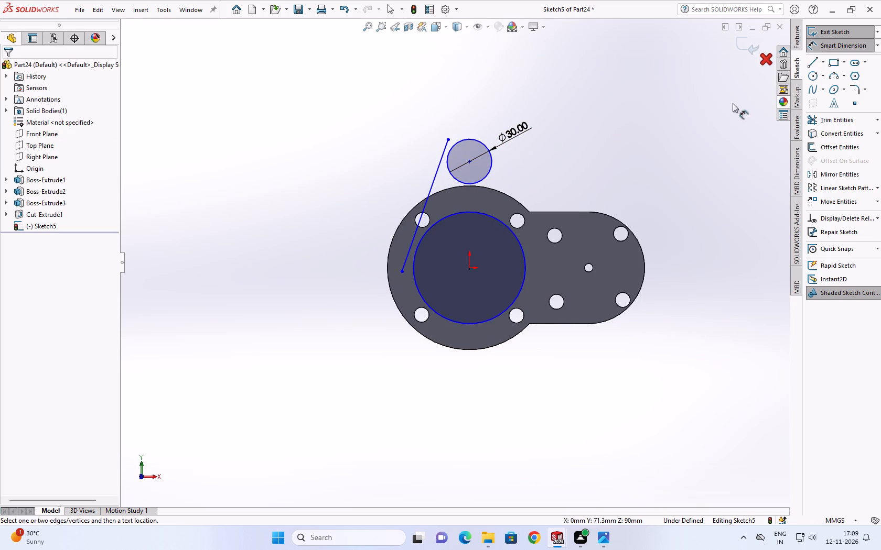
{"action": "left_click", "coordinate": [468, 265]}
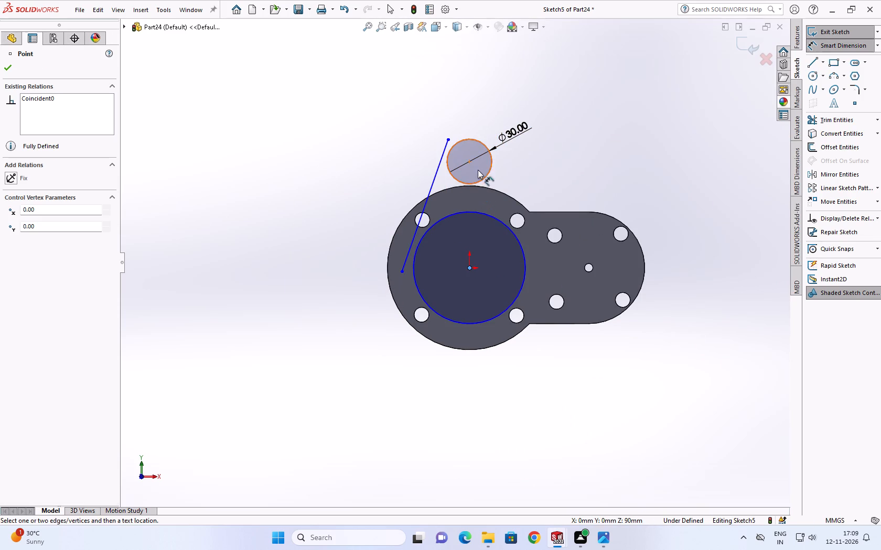
{"action": "left_click", "coordinate": [468, 160]}
{"action": "left_click", "coordinate": [532, 187]}
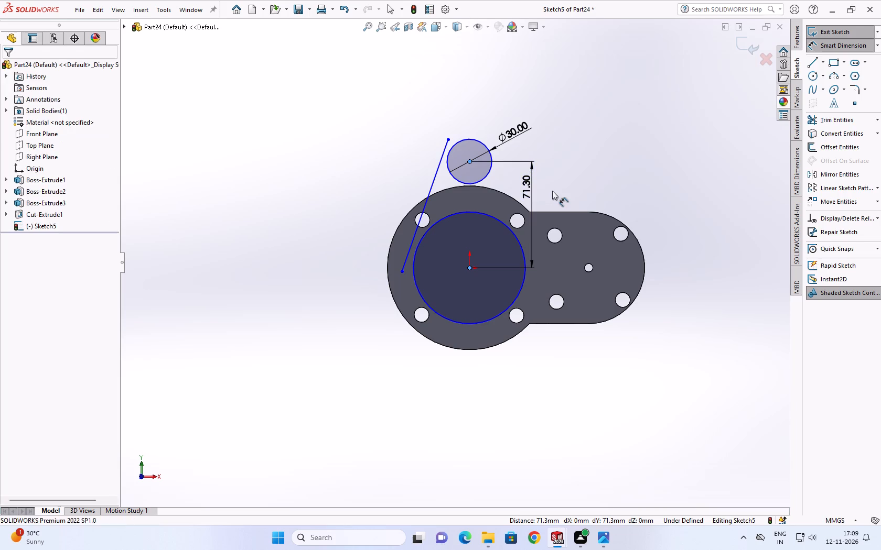
{"action": "type", "text": "50"}
{"action": "key", "text": "Return"}
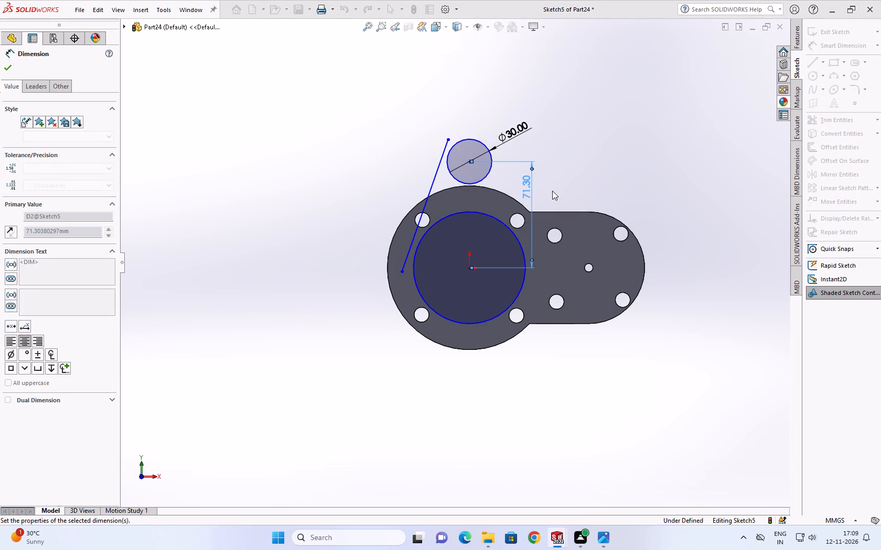
Set the vertical distance from the origin to the small circle's centre to 70 mm.
{"action": "double_click", "coordinate": [529, 216]}
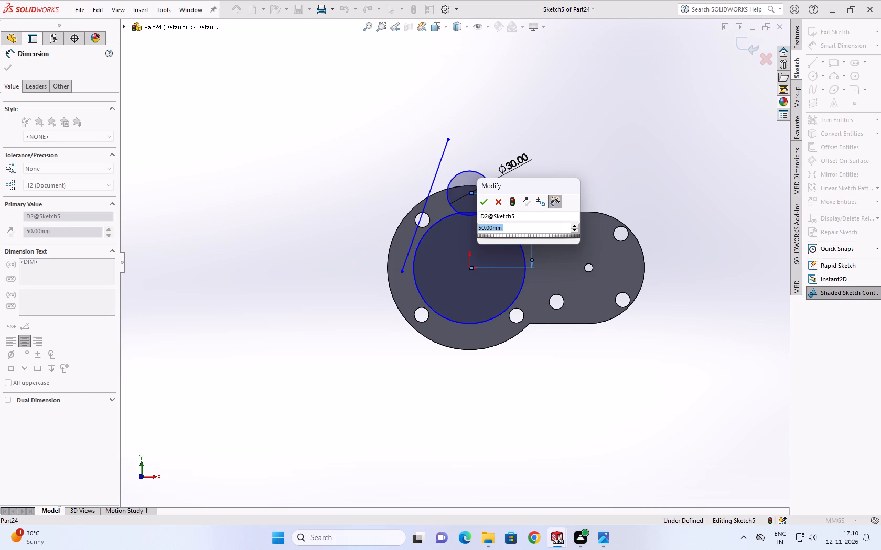
{"action": "type", "text": "75+"}
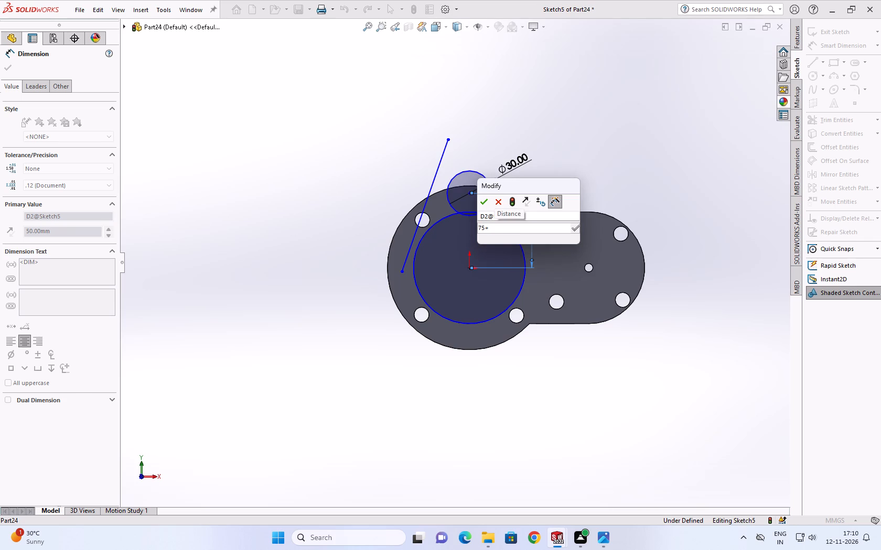
{"action": "key", "text": "BackSpace"}
{"action": "key", "text": "BackSpace"}
{"action": "key", "text": "0"}
{"action": "key", "text": "Return"}
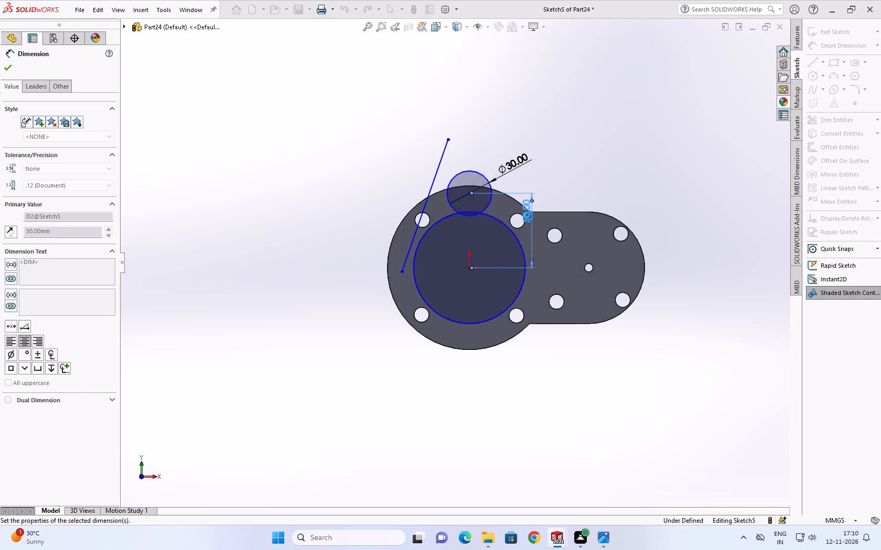
{"action": "scroll", "coordinate": [461, 164], "scroll_direction": "down", "scroll_amount": 3}
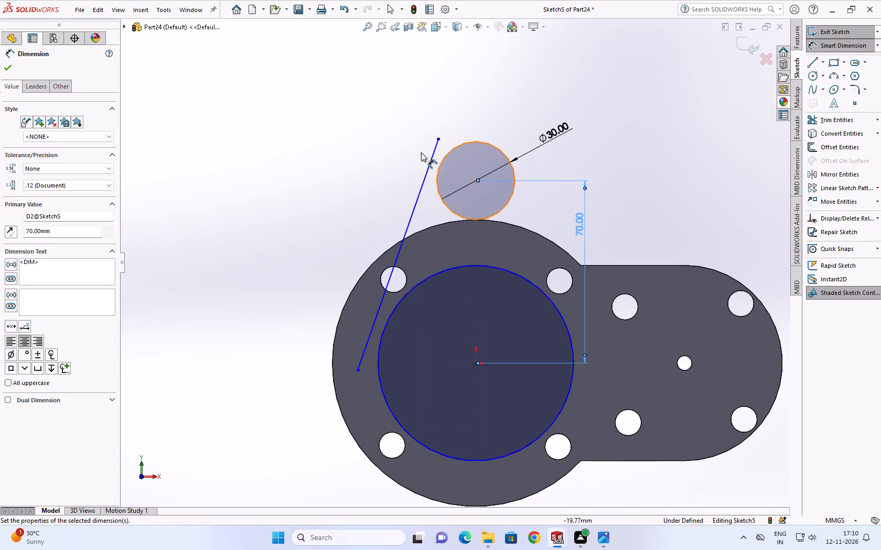
{"action": "key", "text": "Escape"}
{"action": "key", "text": "Escape"}
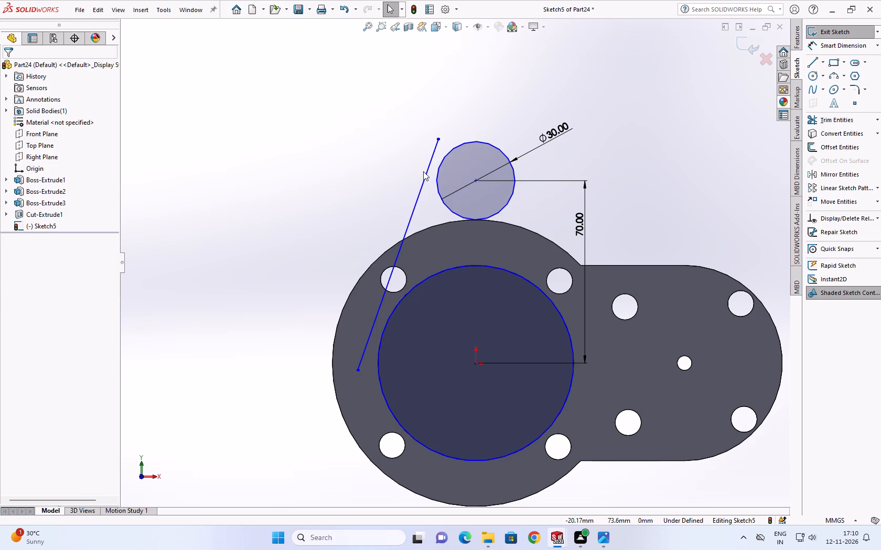
Add a tangent relation between the slanted line and the 30 mm circle.
{"action": "left_click", "coordinate": [427, 177]}
{"action": "left_click", "coordinate": [438, 172], "text": "ctrl"}
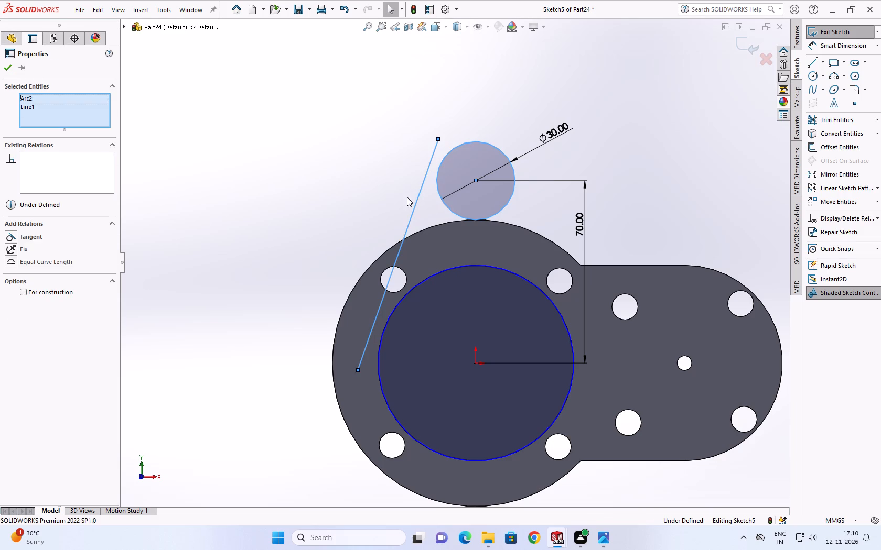
{"action": "left_click", "coordinate": [10, 235]}
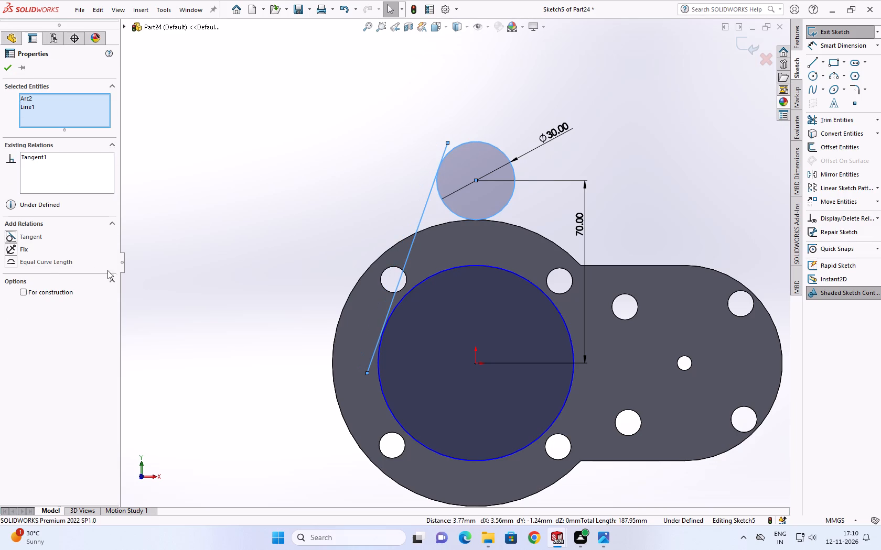
Add a tangent relation between the slanted line and the large circle around the origin.
{"action": "scroll", "coordinate": [382, 285], "scroll_direction": "down", "scroll_amount": 3}
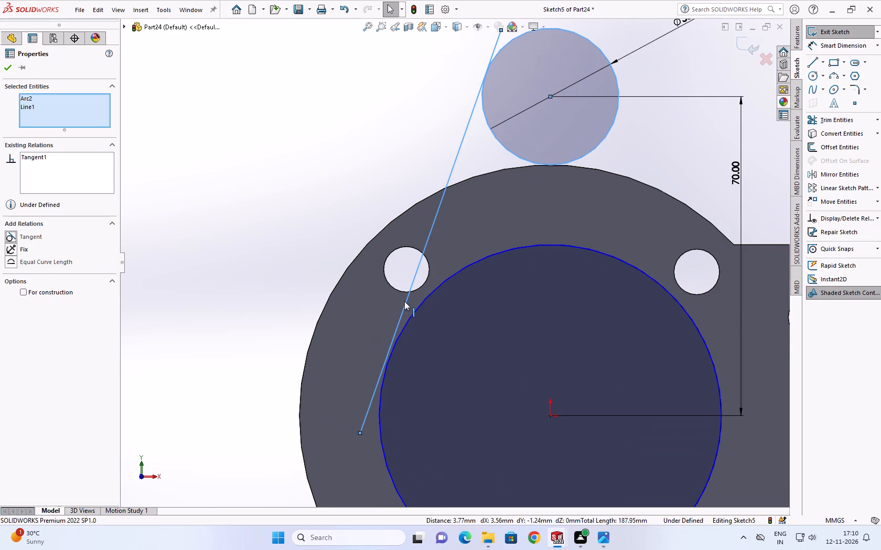
{"action": "left_click", "coordinate": [404, 301]}
{"action": "left_click", "coordinate": [397, 347], "text": "ctrl"}
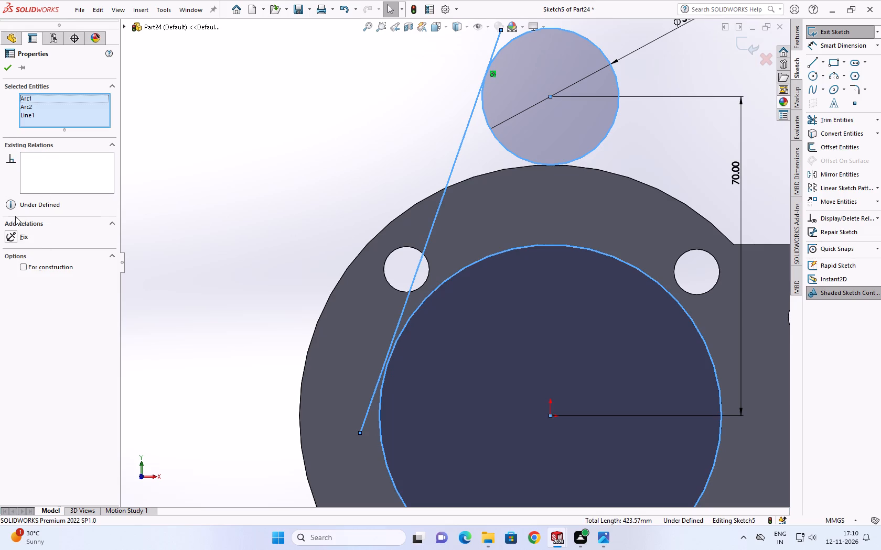
{"action": "key", "text": "Escape"}
{"action": "key", "text": "Escape"}
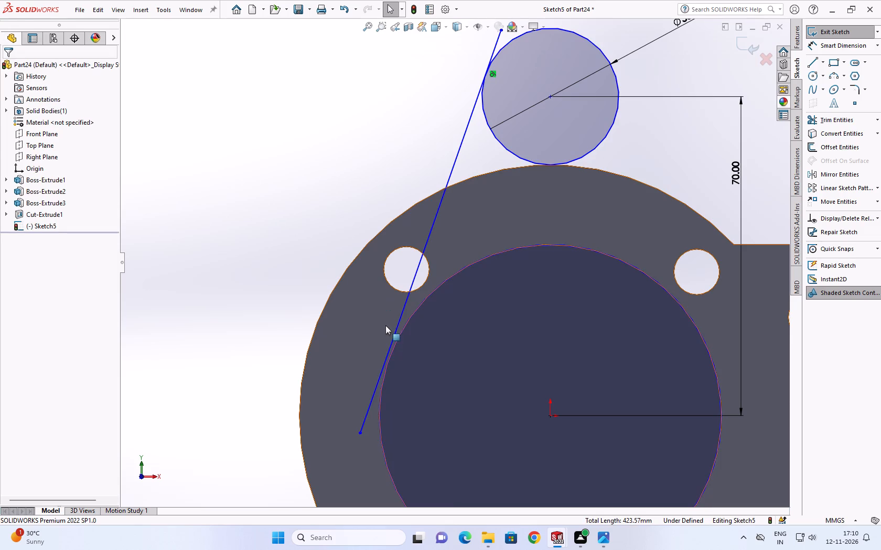
{"action": "left_click", "coordinate": [398, 323]}
{"action": "left_click", "coordinate": [405, 325], "text": "ctrl"}
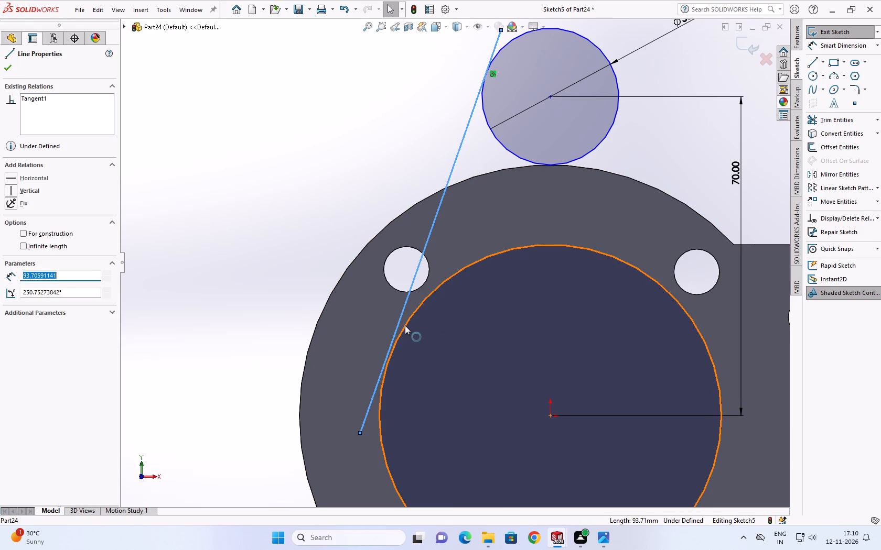
{"action": "left_click", "coordinate": [13, 236]}
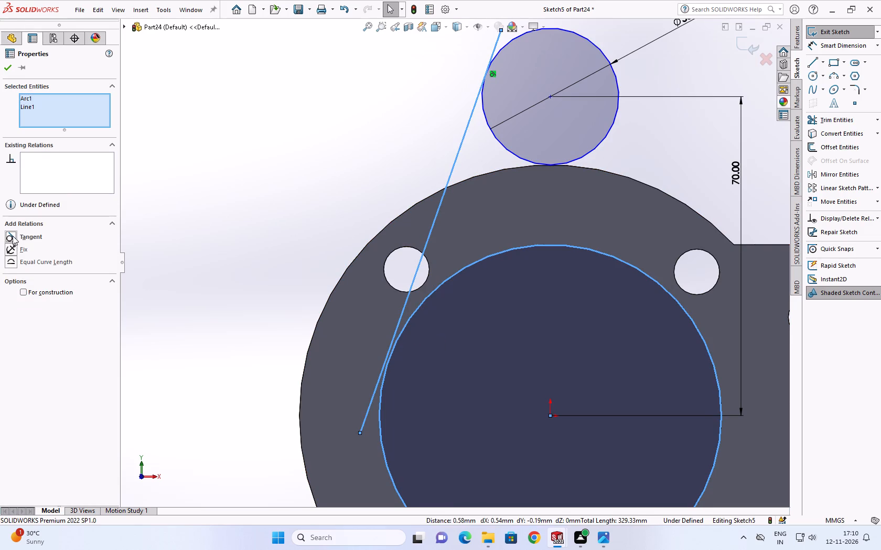
{"action": "left_click", "coordinate": [10, 66]}
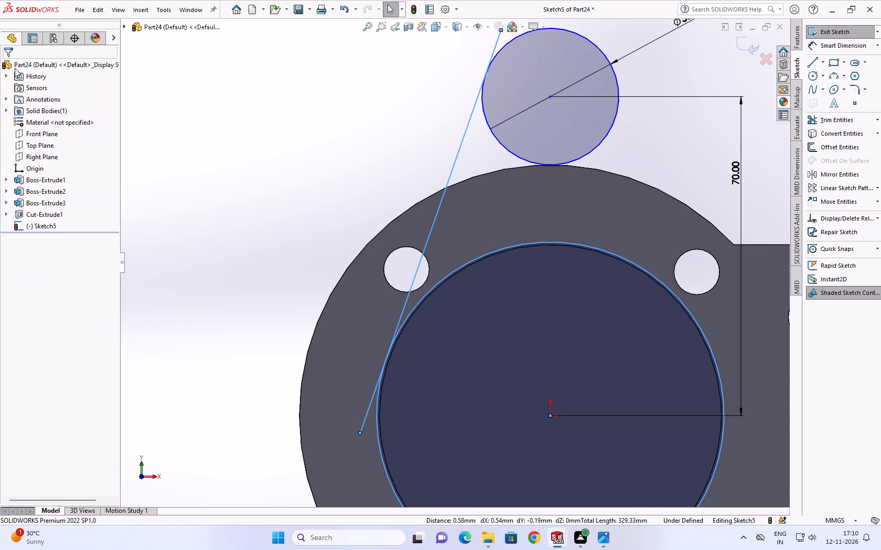
Draw a vertical centreline from the small circle's centre to the origin and a horizontal one about 38 mm long to the large circle's right edge.
{"action": "scroll", "coordinate": [333, 148], "scroll_direction": "up", "scroll_amount": 3}
{"action": "scroll", "coordinate": [524, 147], "scroll_direction": "down", "scroll_amount": 3}
{"action": "scroll", "coordinate": [633, 198], "scroll_direction": "up", "scroll_amount": 1}
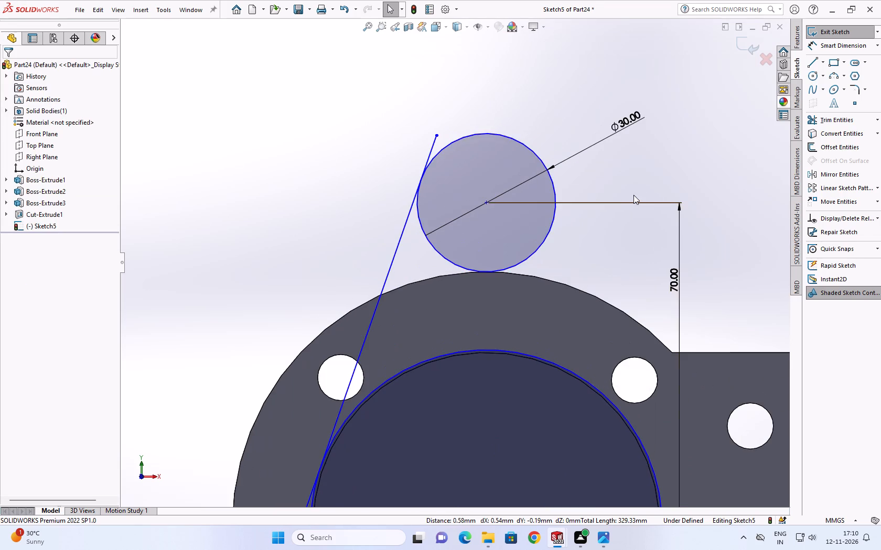
{"action": "left_click", "coordinate": [822, 61]}
{"action": "left_click", "coordinate": [812, 76]}
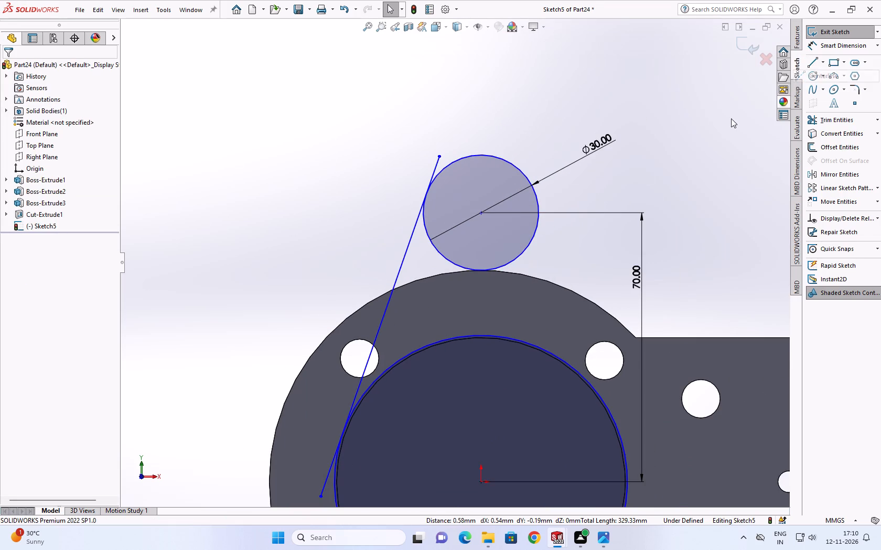
{"action": "left_click", "coordinate": [482, 214]}
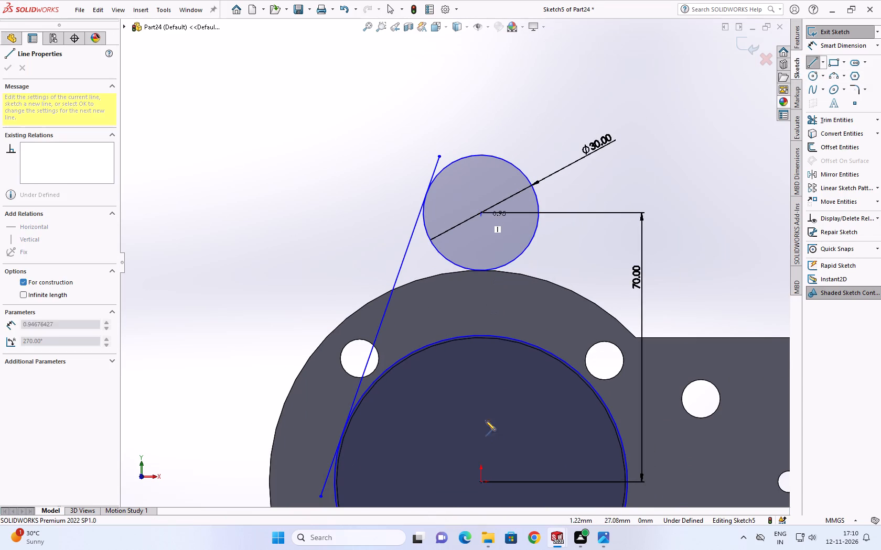
{"action": "left_click", "coordinate": [481, 480]}
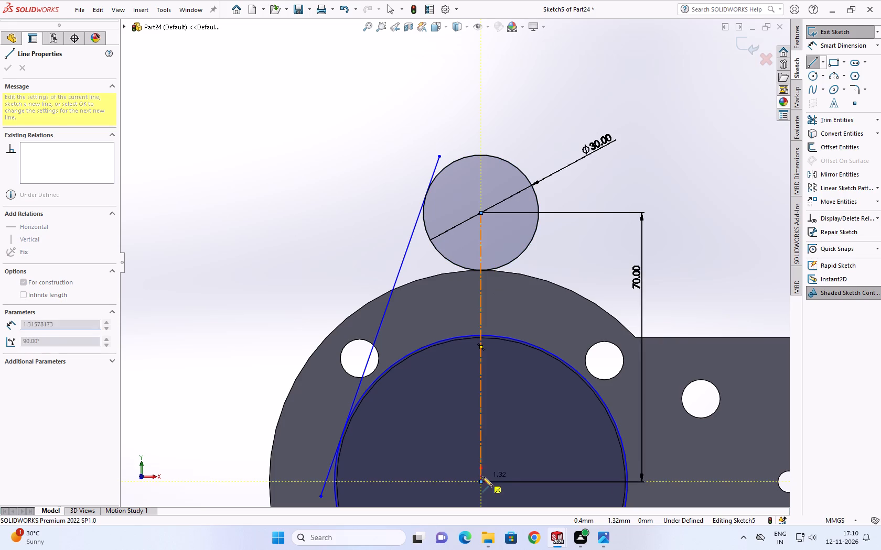
{"action": "left_click", "coordinate": [627, 482]}
{"action": "scroll", "coordinate": [627, 482], "scroll_direction": "down", "scroll_amount": 2}
{"action": "key", "text": "Escape"}
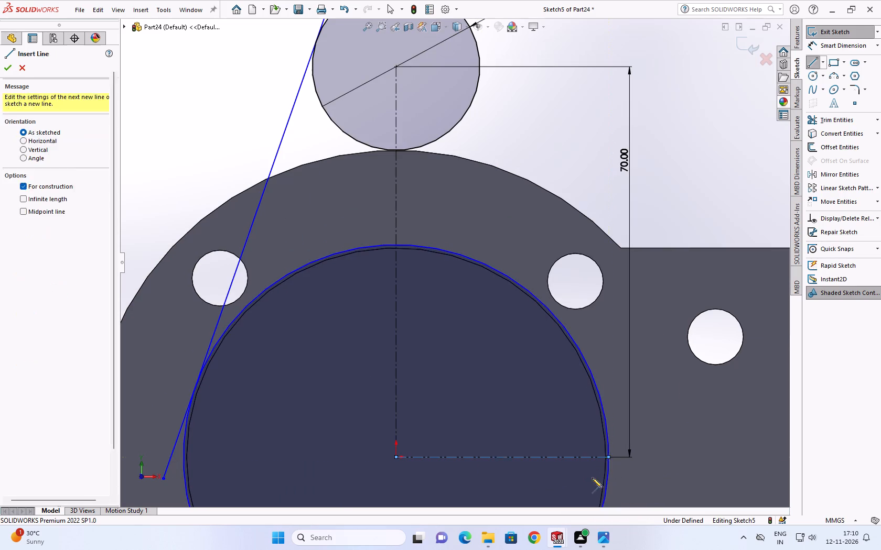
Trim both ends of the slanted line that extend past its tangent points on the small and large circles.
{"action": "scroll", "coordinate": [577, 381], "scroll_direction": "up", "scroll_amount": 1}
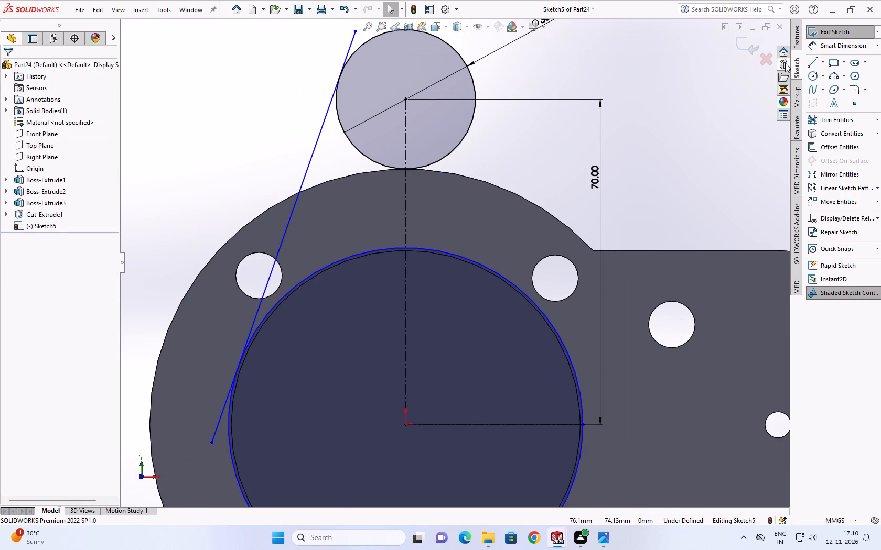
{"action": "left_click", "coordinate": [836, 121]}
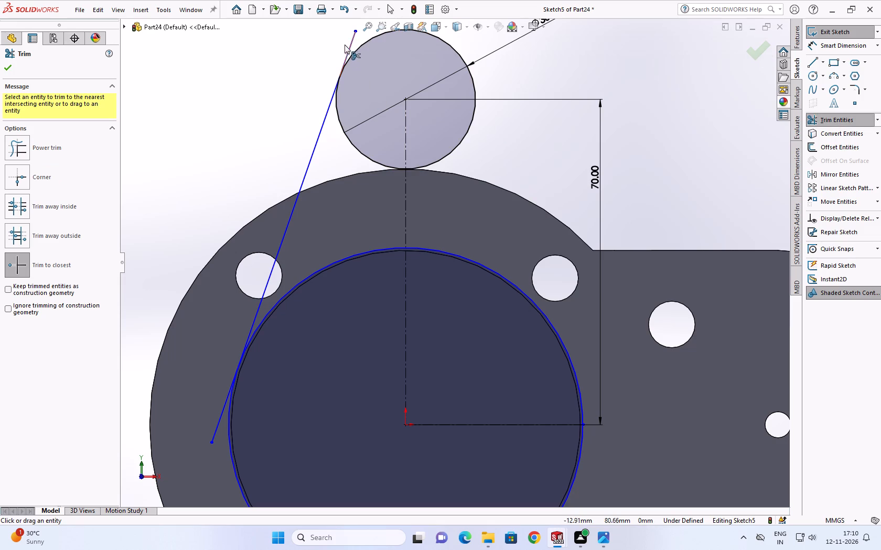
{"action": "left_click", "coordinate": [353, 39]}
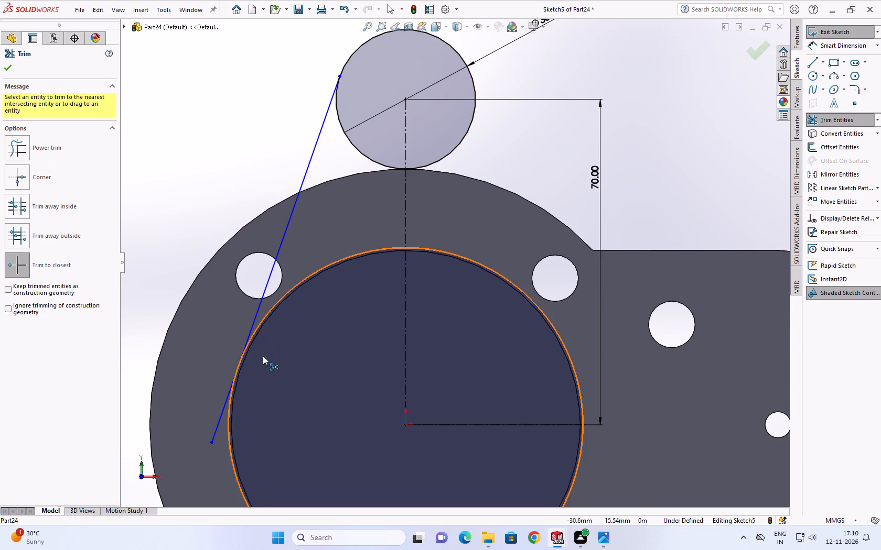
{"action": "scroll", "coordinate": [229, 405], "scroll_direction": "down", "scroll_amount": 1}
{"action": "left_click", "coordinate": [231, 417]}
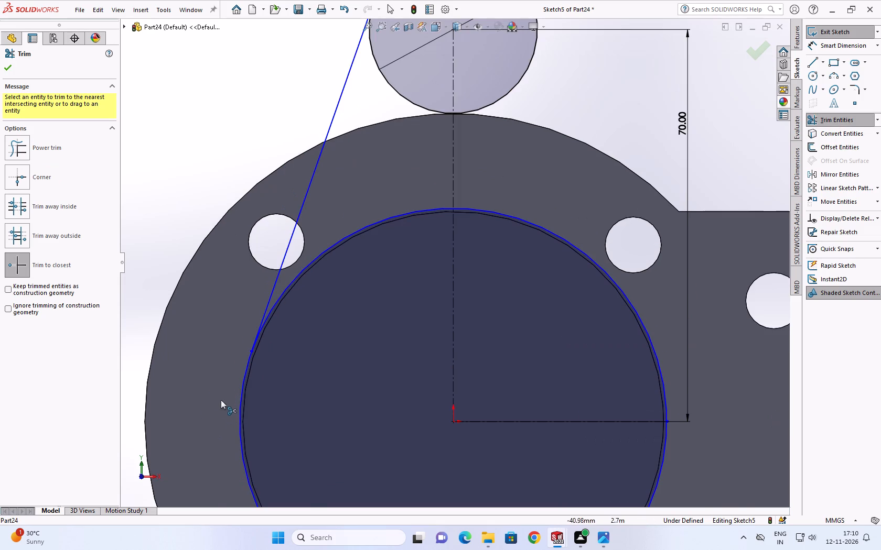
{"action": "scroll", "coordinate": [220, 395], "scroll_direction": "up", "scroll_amount": 1}
{"action": "scroll", "coordinate": [437, 270], "scroll_direction": "up", "scroll_amount": 3}
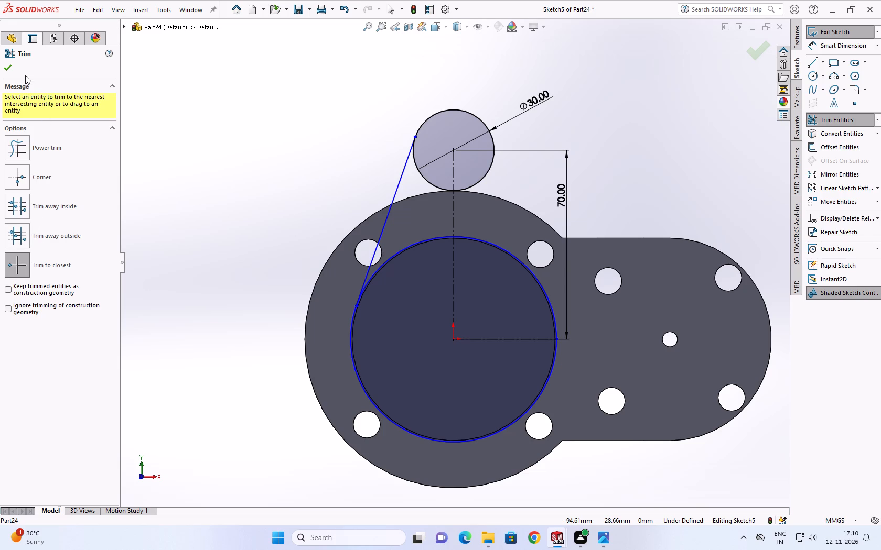
{"action": "left_click", "coordinate": [5, 64]}
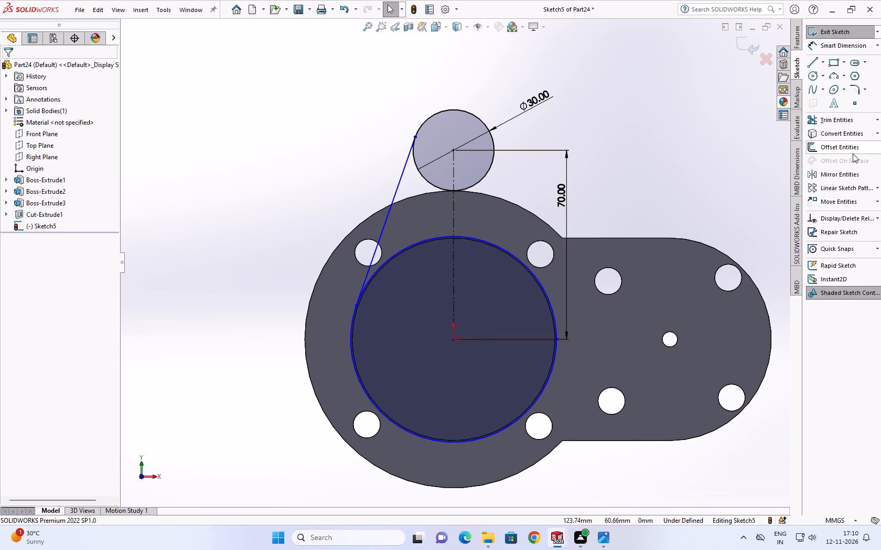
Mirror the slanted tangent line about the vertical centreline, keeping the original.
{"action": "left_click", "coordinate": [826, 175]}
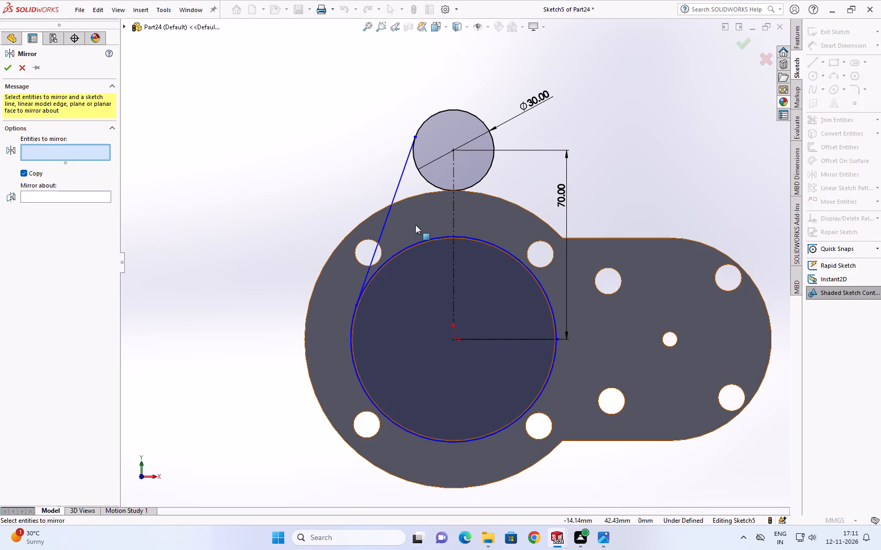
{"action": "left_click", "coordinate": [384, 231]}
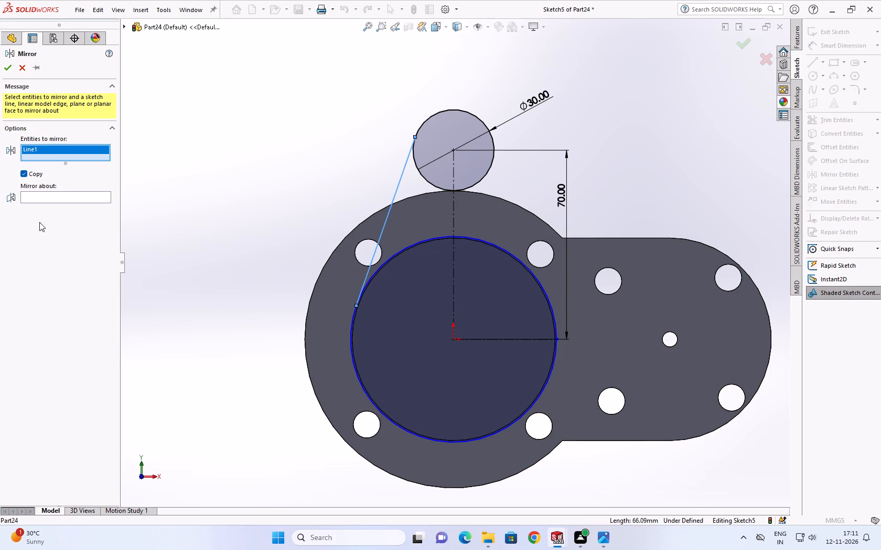
{"action": "left_click", "coordinate": [61, 194]}
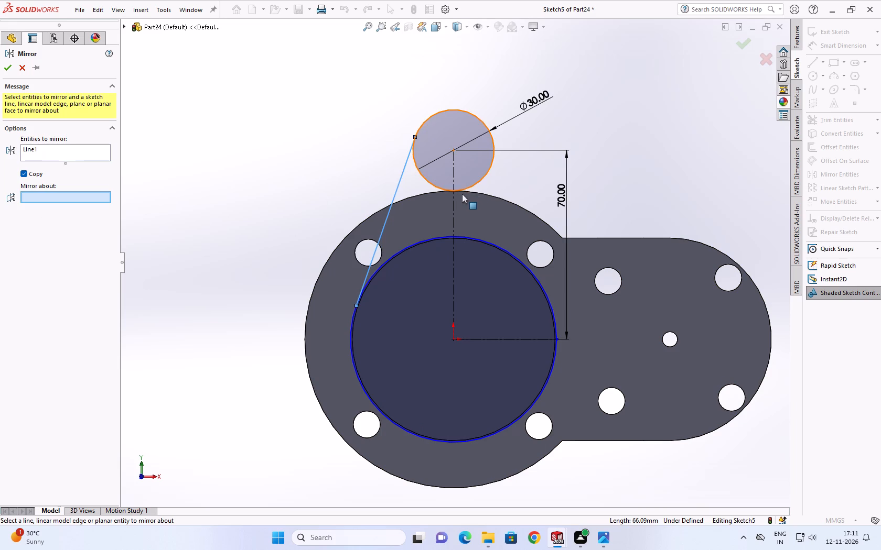
{"action": "left_click", "coordinate": [455, 203]}
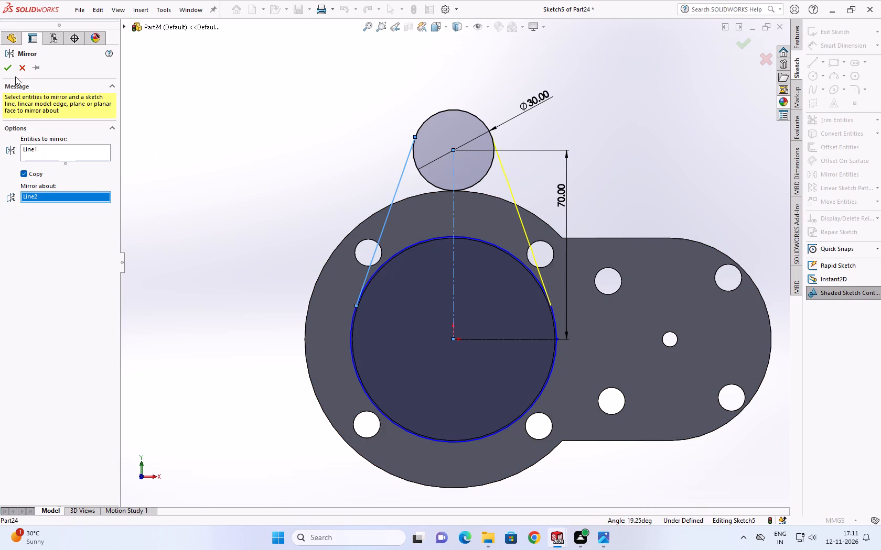
{"action": "left_click", "coordinate": [6, 68]}
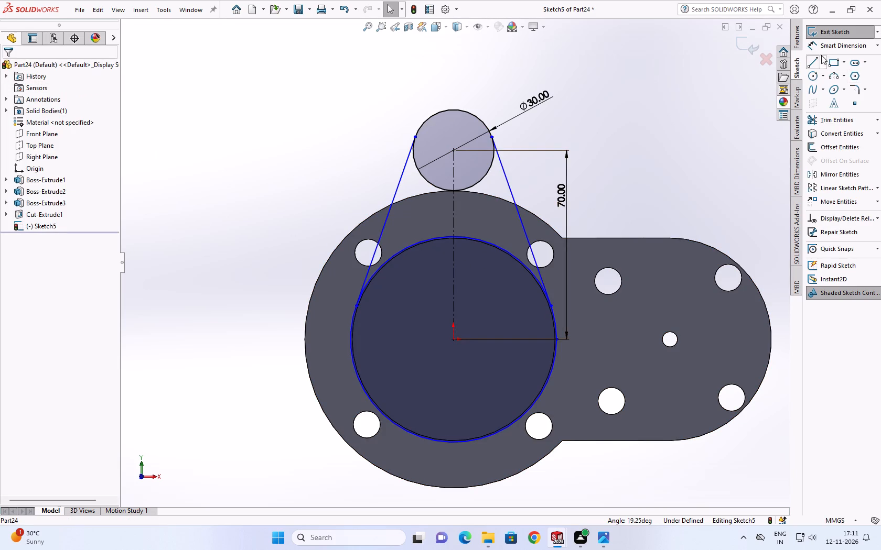
Mirror both slanted lines and the 30 mm circle about the horizontal centreline, keeping the originals.
{"action": "left_click", "coordinate": [832, 173]}
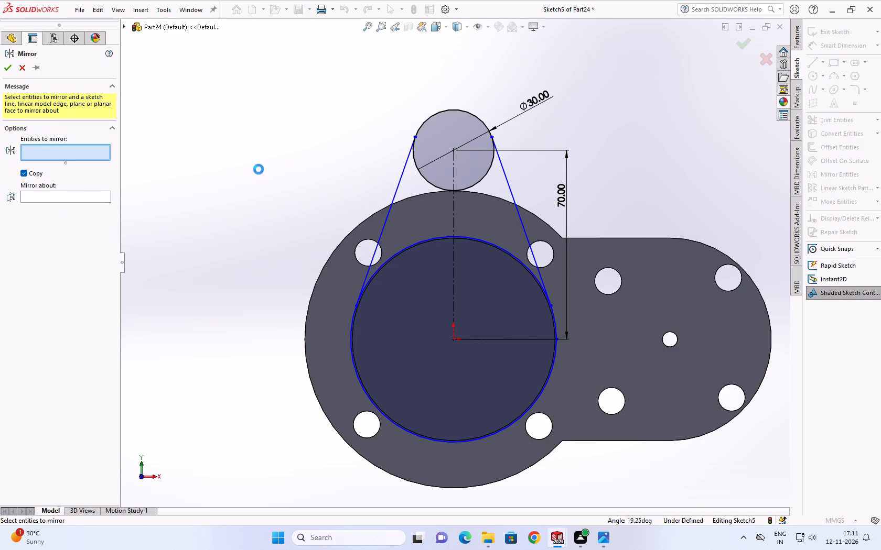
{"action": "left_click", "coordinate": [396, 192]}
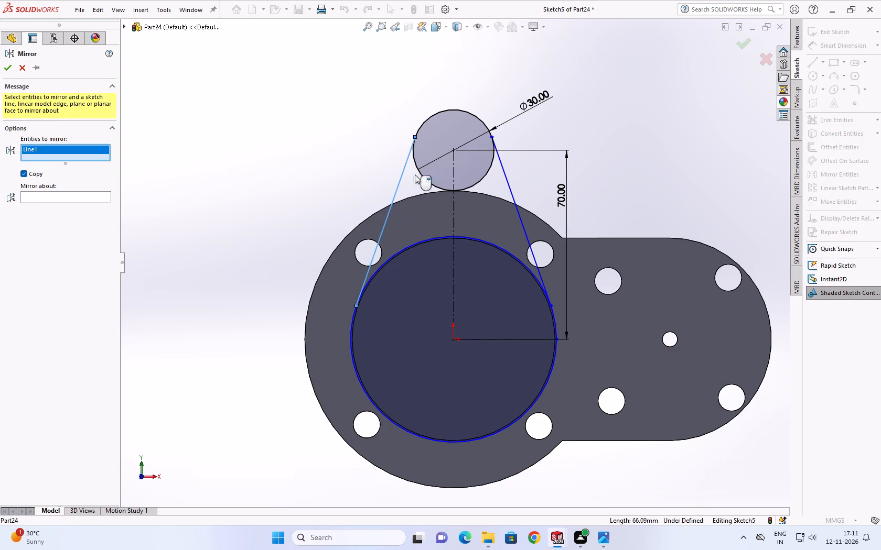
{"action": "left_click", "coordinate": [422, 166]}
{"action": "left_click", "coordinate": [509, 192]}
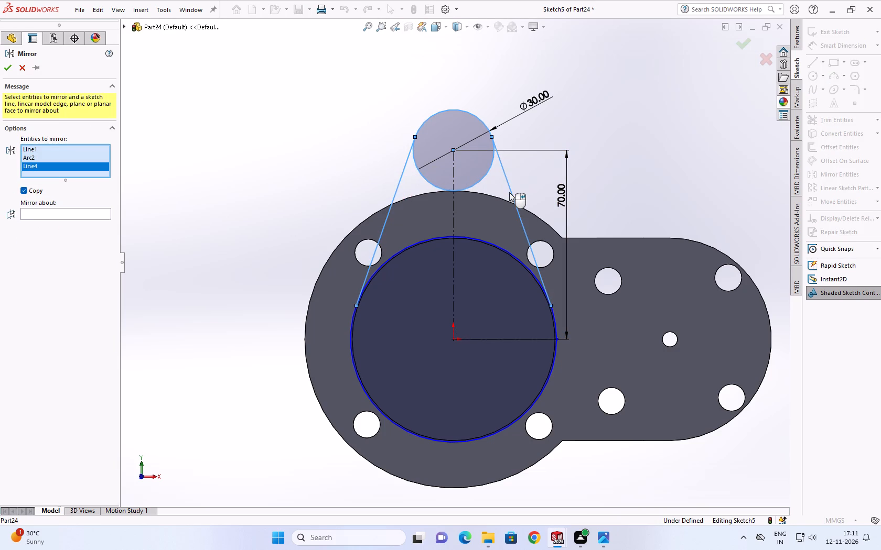
{"action": "left_click", "coordinate": [96, 211]}
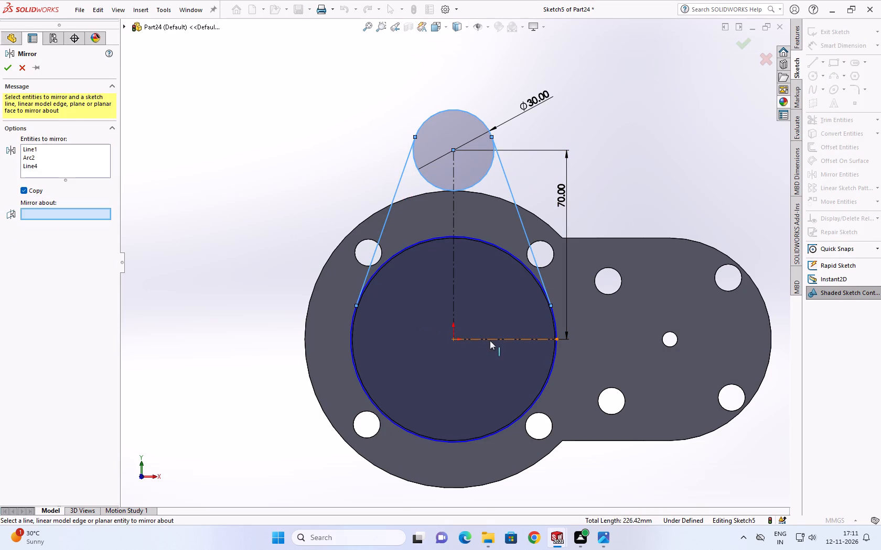
{"action": "left_click", "coordinate": [490, 340]}
{"action": "left_click", "coordinate": [3, 65]}
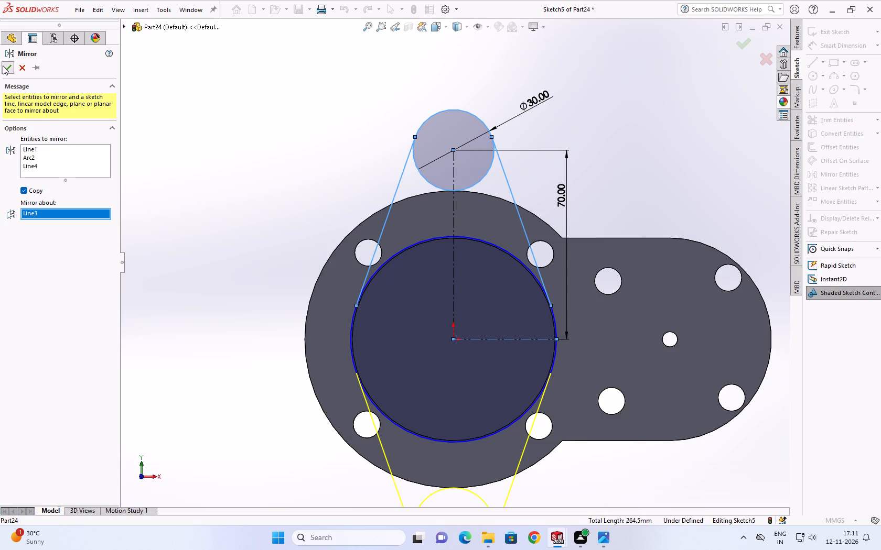
Trim the inner arcs of the upper and lower small circles, leaving only the rounded outer ends.
{"action": "scroll", "coordinate": [564, 200], "scroll_direction": "up", "scroll_amount": 3}
{"action": "scroll", "coordinate": [502, 246], "scroll_direction": "up", "scroll_amount": 2}
{"action": "scroll", "coordinate": [487, 239], "scroll_direction": "down", "scroll_amount": 5}
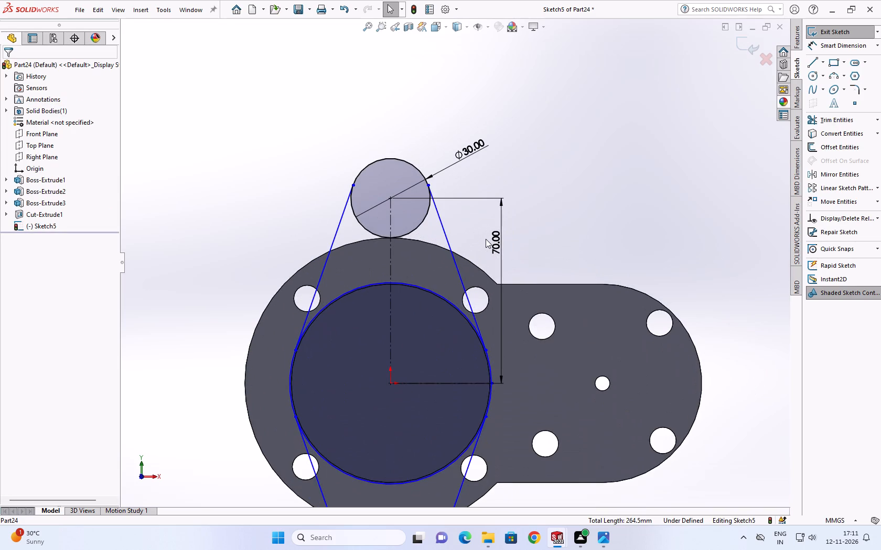
{"action": "left_click", "coordinate": [820, 117]}
{"action": "left_click", "coordinate": [404, 235]}
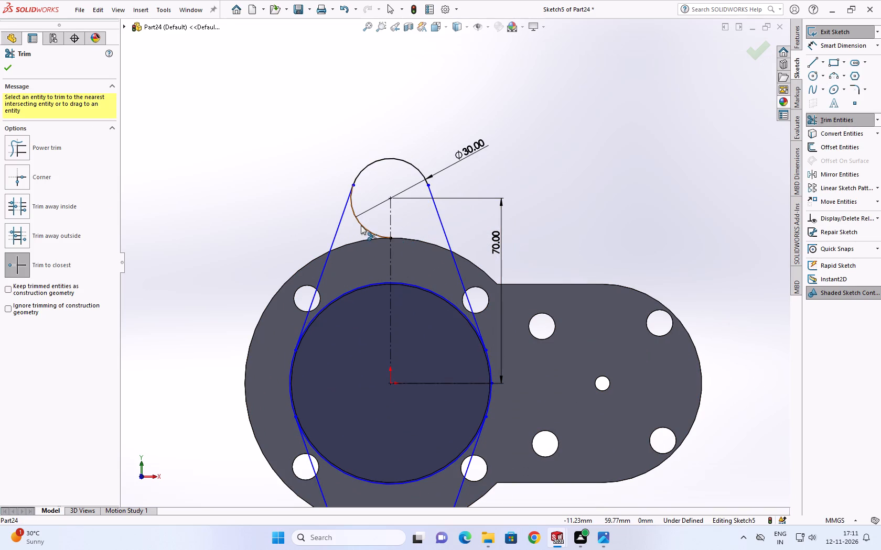
{"action": "left_click", "coordinate": [361, 225]}
{"action": "scroll", "coordinate": [367, 285], "scroll_direction": "up", "scroll_amount": 2}
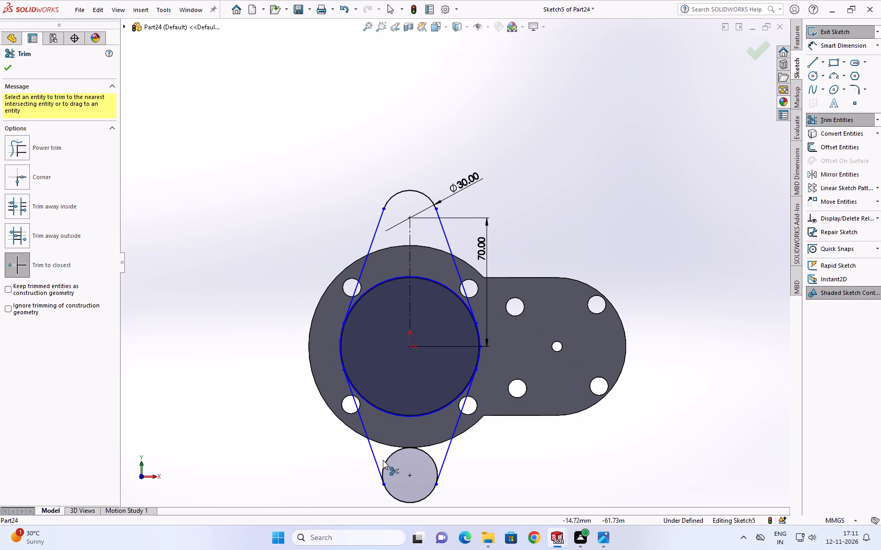
{"action": "left_click", "coordinate": [387, 460]}
Trim the large circle's lower and upper arcs between the tangent lines to form one closed flange outline.
{"action": "left_click", "coordinate": [394, 415]}
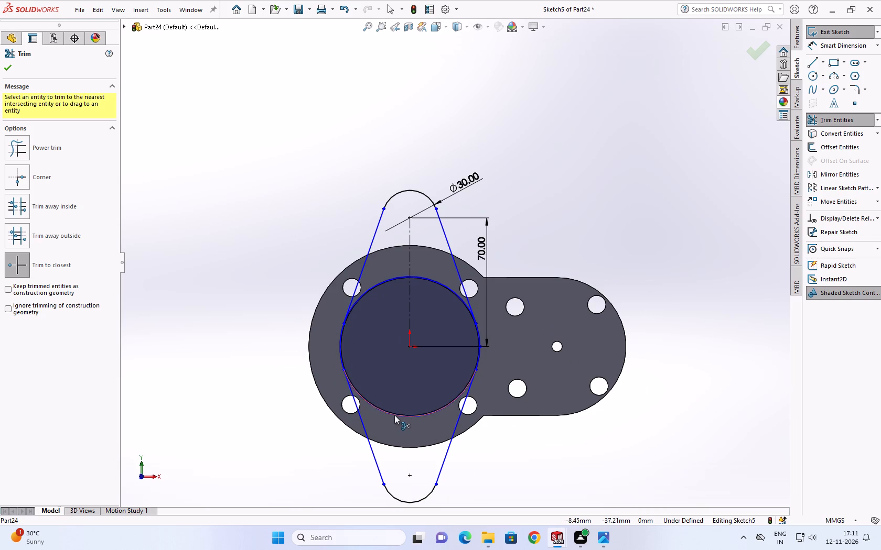
{"action": "left_click", "coordinate": [378, 285]}
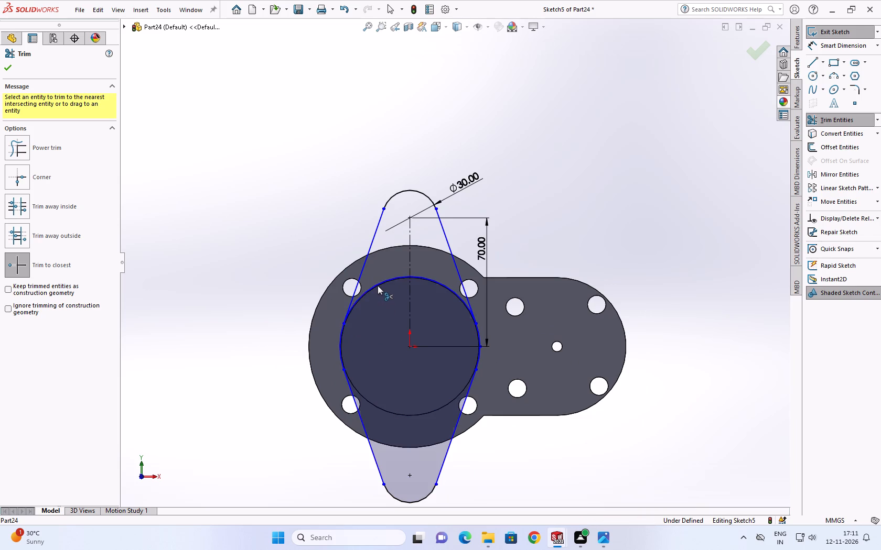
{"action": "left_click", "coordinate": [453, 290]}
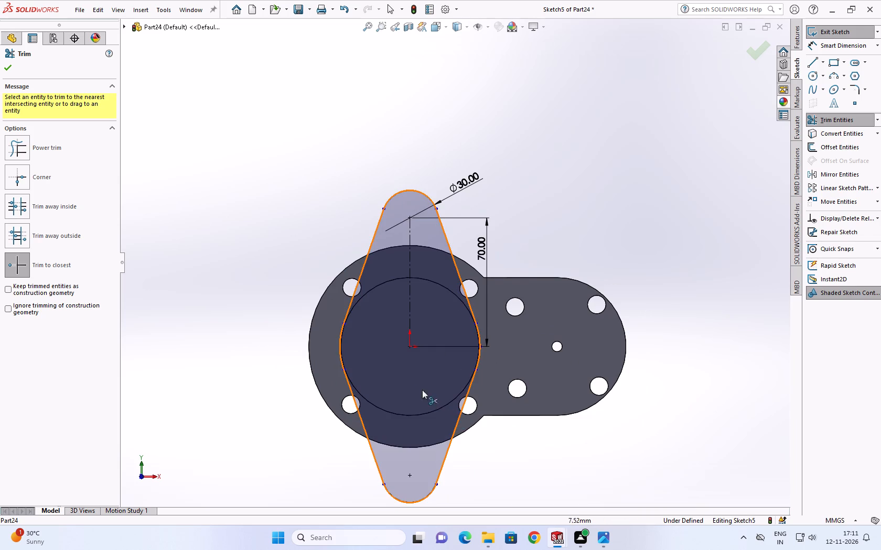
{"action": "scroll", "coordinate": [422, 390], "scroll_direction": "up", "scroll_amount": 3}
{"action": "left_click", "coordinate": [2, 66]}
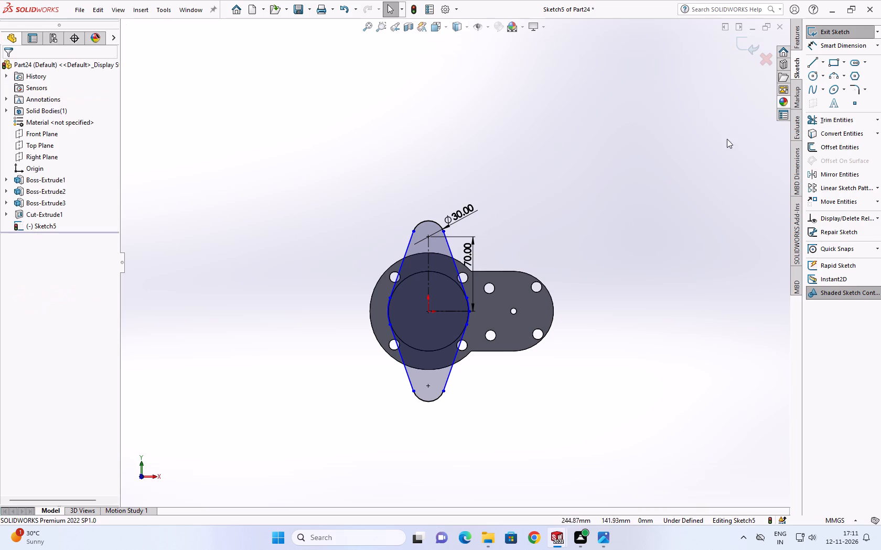
Extrude the closed flange profile as a blind boss 10 mm deep, merged with the tube.
{"action": "left_click", "coordinate": [797, 37]}
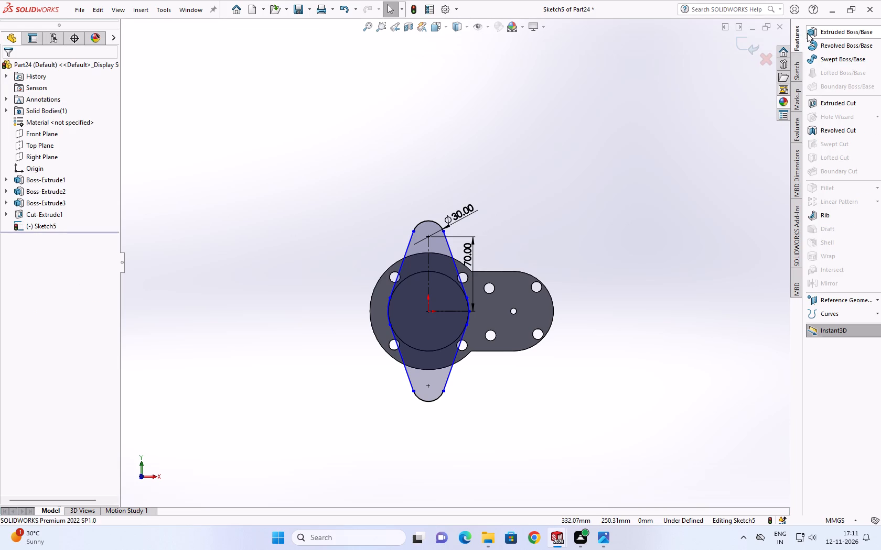
{"action": "left_click", "coordinate": [807, 33]}
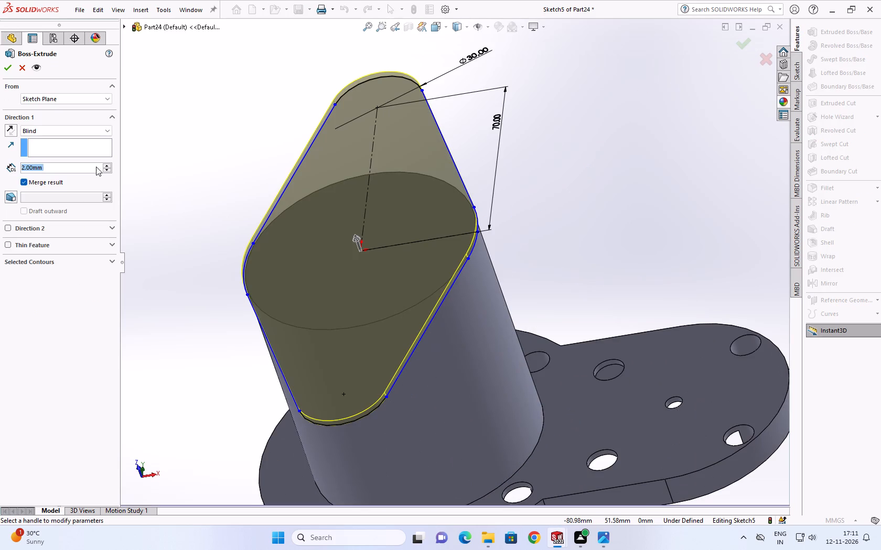
{"action": "type", "text": "10"}
{"action": "key", "text": "Return"}
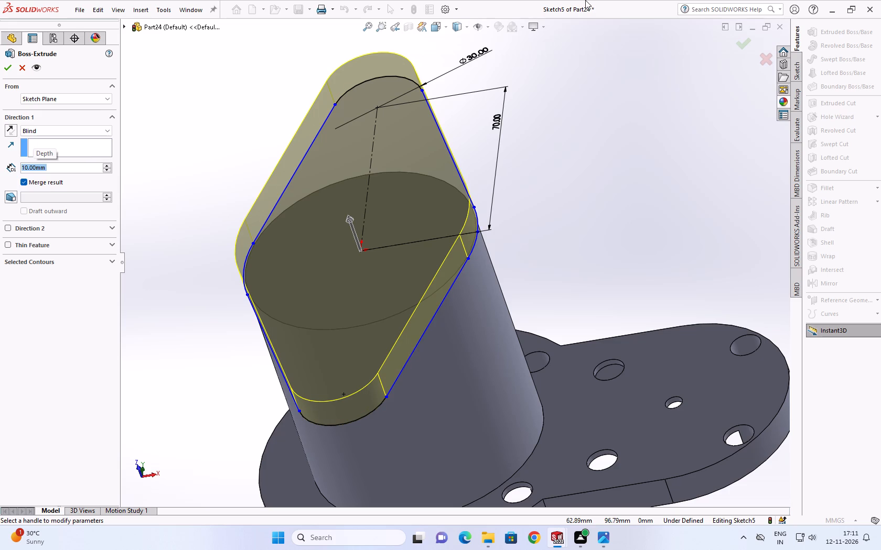
{"action": "left_click", "coordinate": [6, 68]}
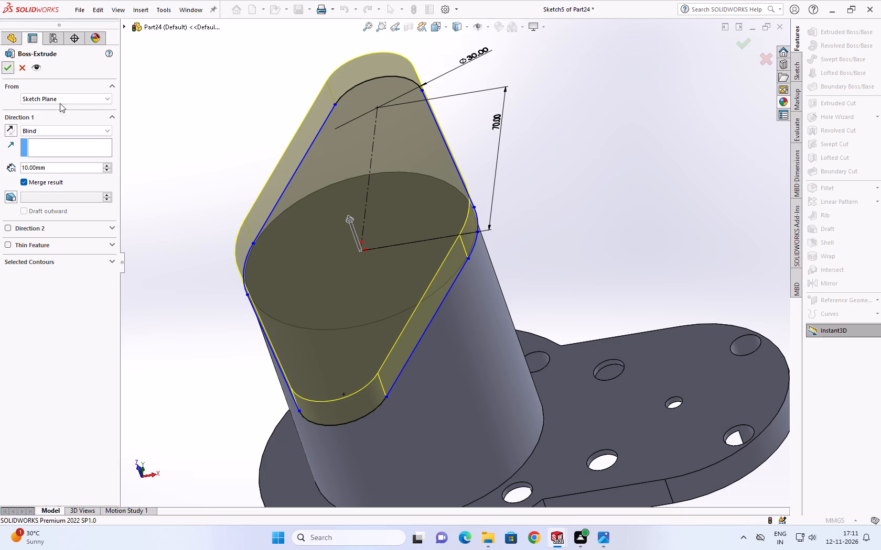
Start a sketch on the flange's top face and draw a 65 mm diameter circle centred on the origin.
{"action": "scroll", "coordinate": [646, 367], "scroll_direction": "up", "scroll_amount": 2}
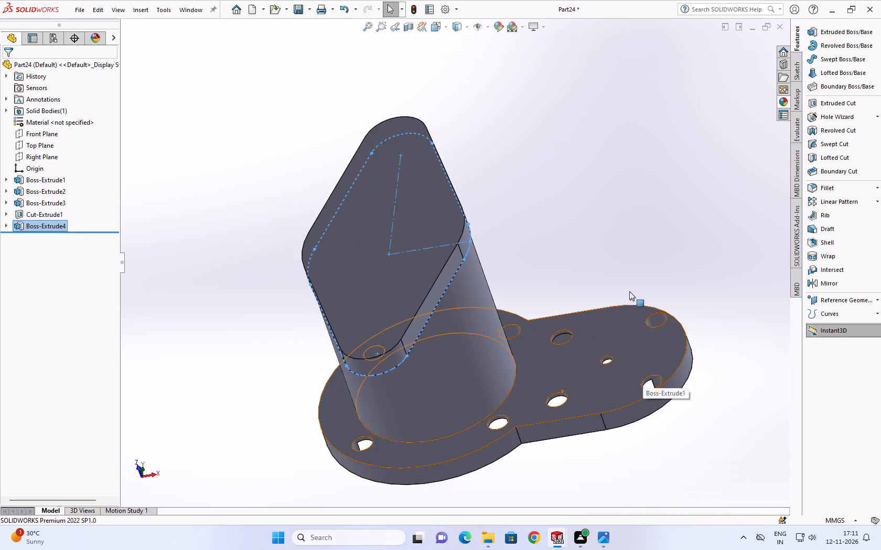
{"action": "scroll", "coordinate": [636, 243], "scroll_direction": "up", "scroll_amount": 2}
{"action": "left_click", "coordinate": [636, 238]}
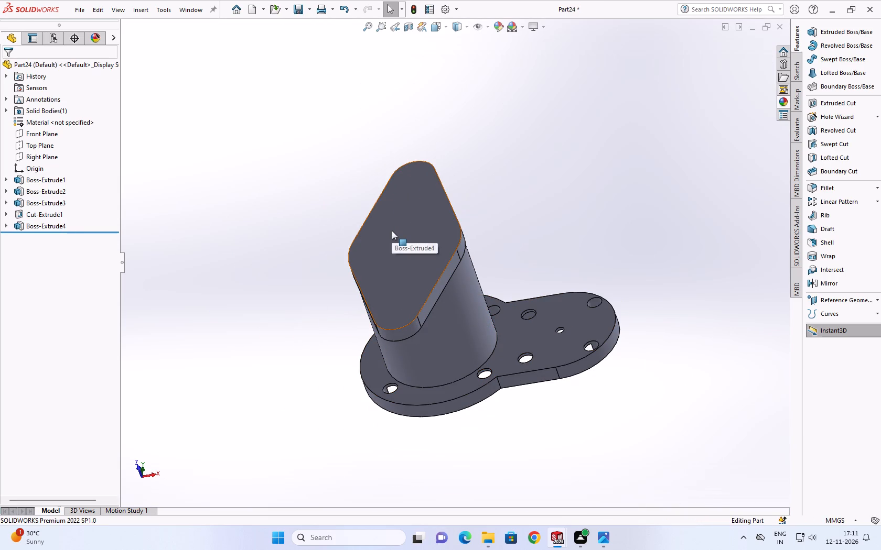
{"action": "left_click", "coordinate": [392, 230]}
{"action": "left_click", "coordinate": [438, 201]}
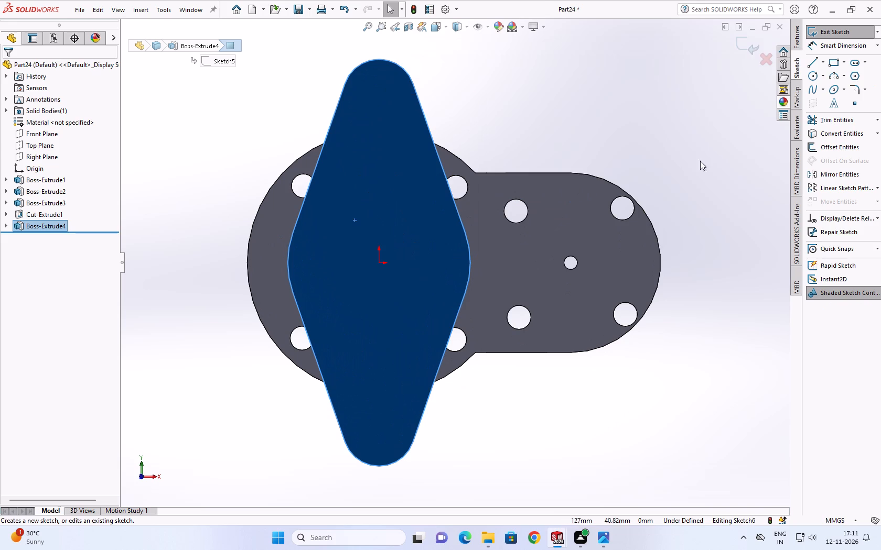
{"action": "left_click", "coordinate": [813, 76]}
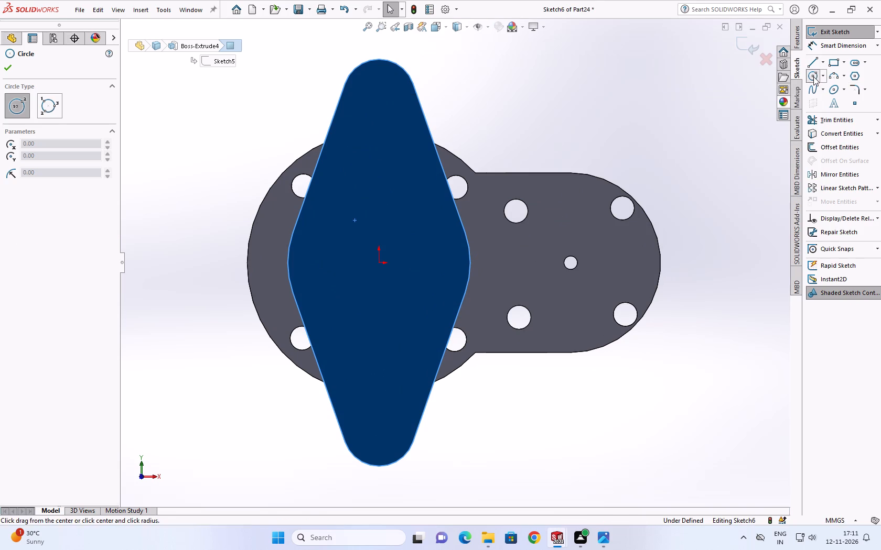
{"action": "left_click", "coordinate": [380, 262]}
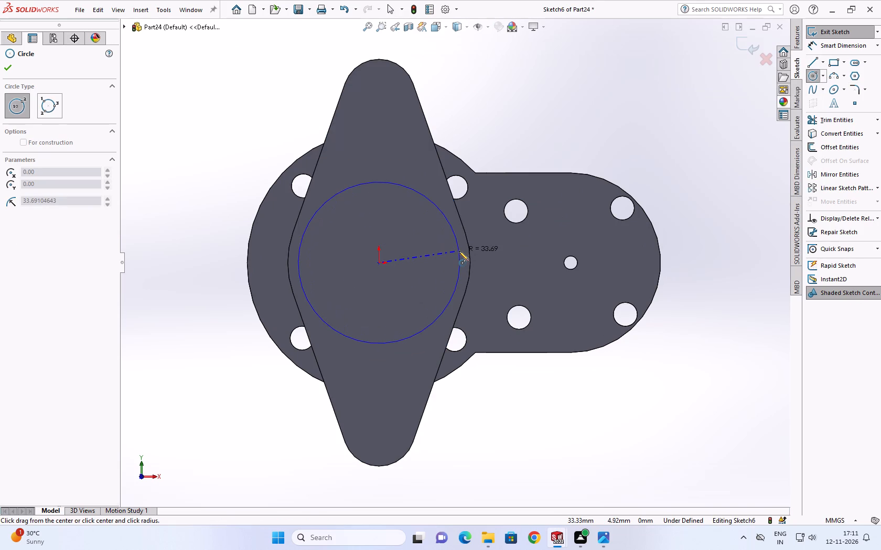
{"action": "left_click", "coordinate": [459, 251]}
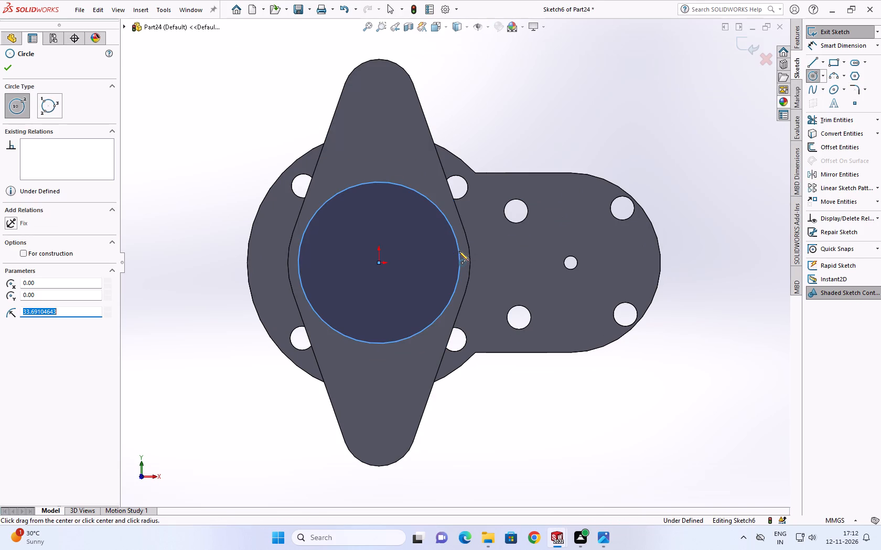
{"action": "left_click", "coordinate": [819, 43]}
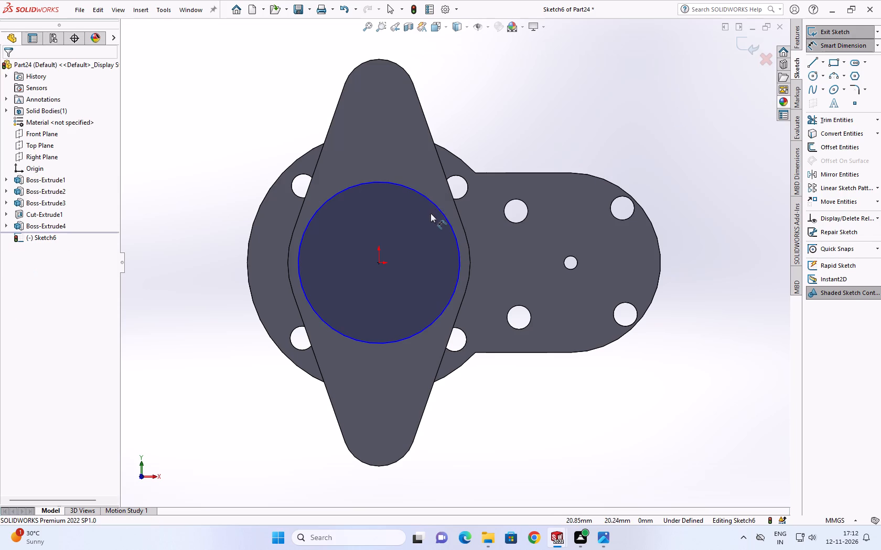
{"action": "left_click", "coordinate": [438, 209]}
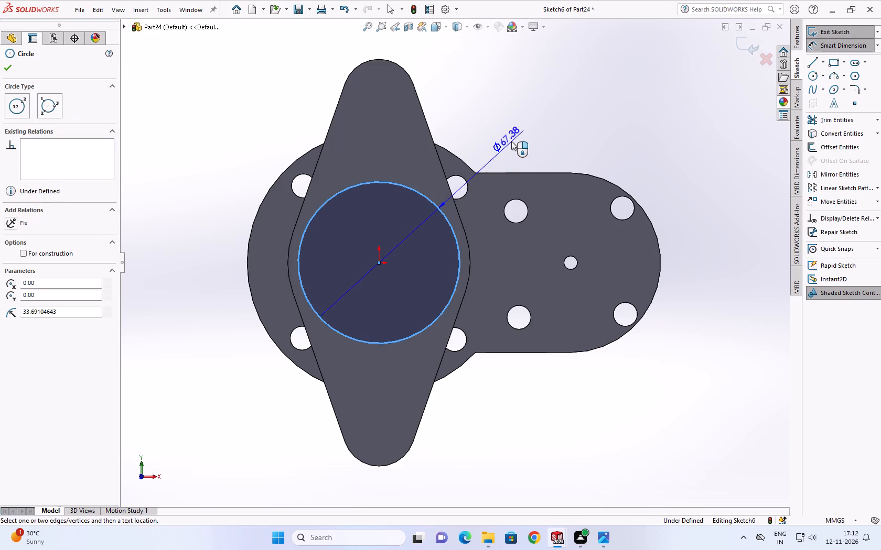
{"action": "left_click", "coordinate": [512, 140]}
{"action": "type", "text": "65"}
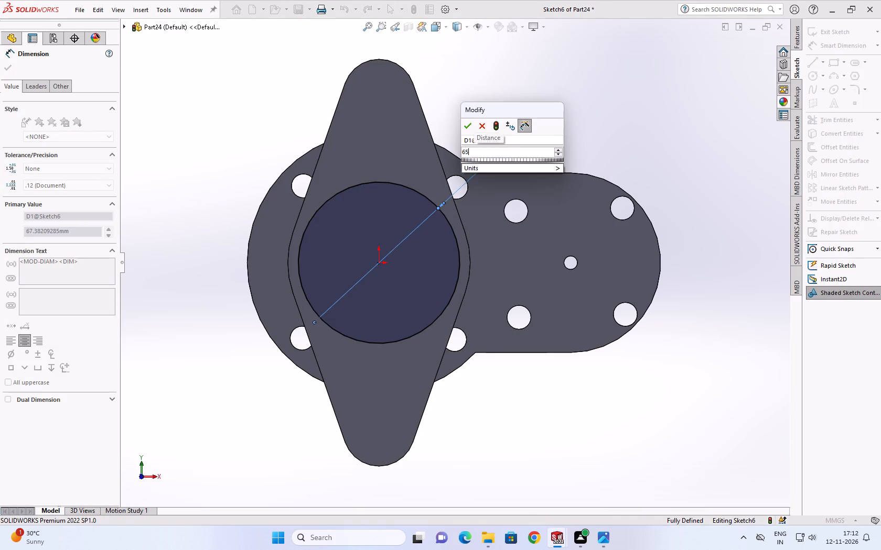
{"action": "key", "text": "Return"}
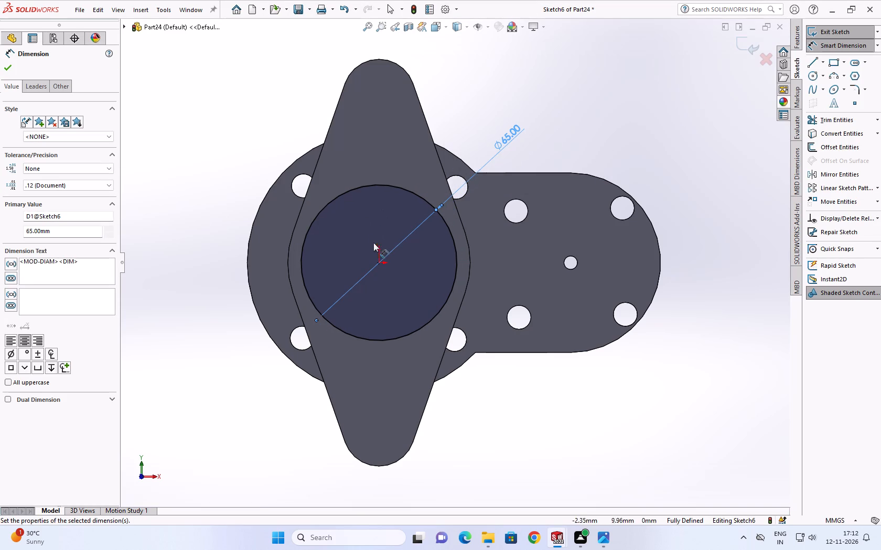
Add a concentric inner circle at the origin and dimension it to 50 mm diameter.
{"action": "left_click", "coordinate": [811, 76]}
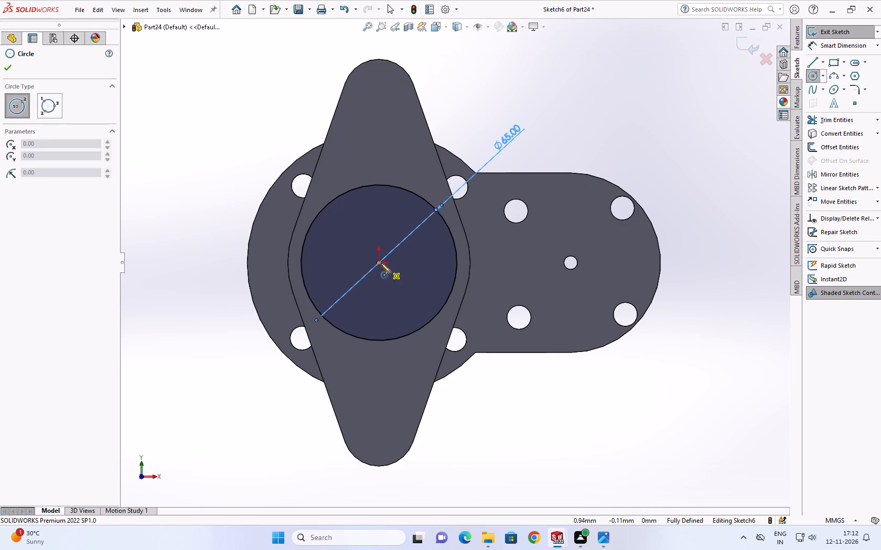
{"action": "left_click", "coordinate": [380, 263]}
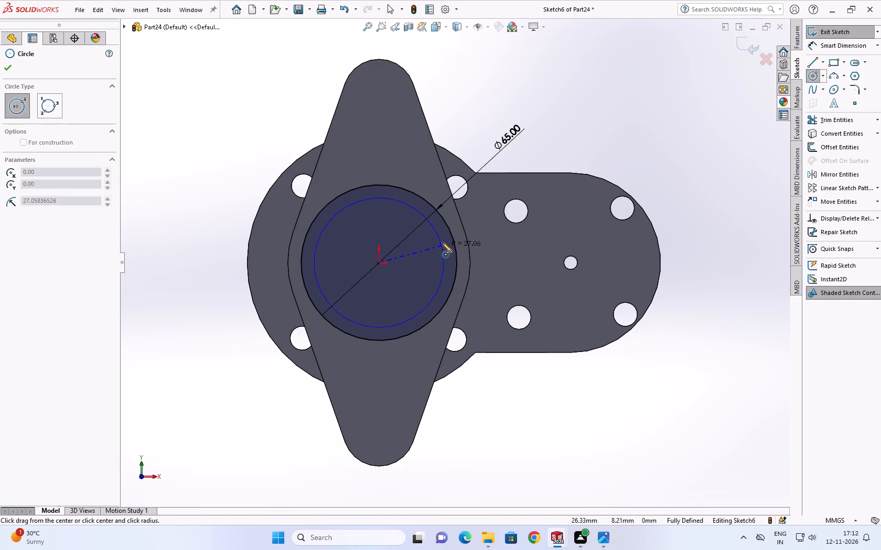
{"action": "left_click", "coordinate": [442, 243]}
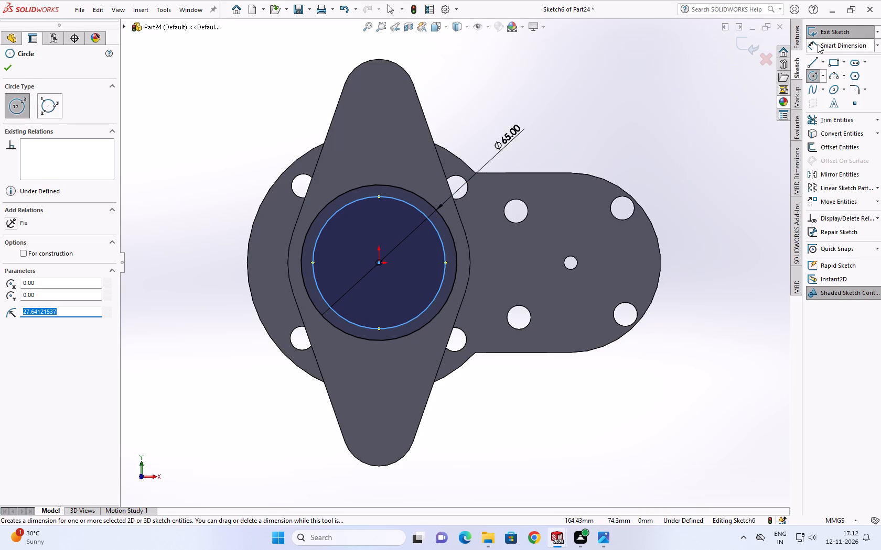
{"action": "left_click", "coordinate": [818, 44]}
{"action": "left_click", "coordinate": [442, 249]}
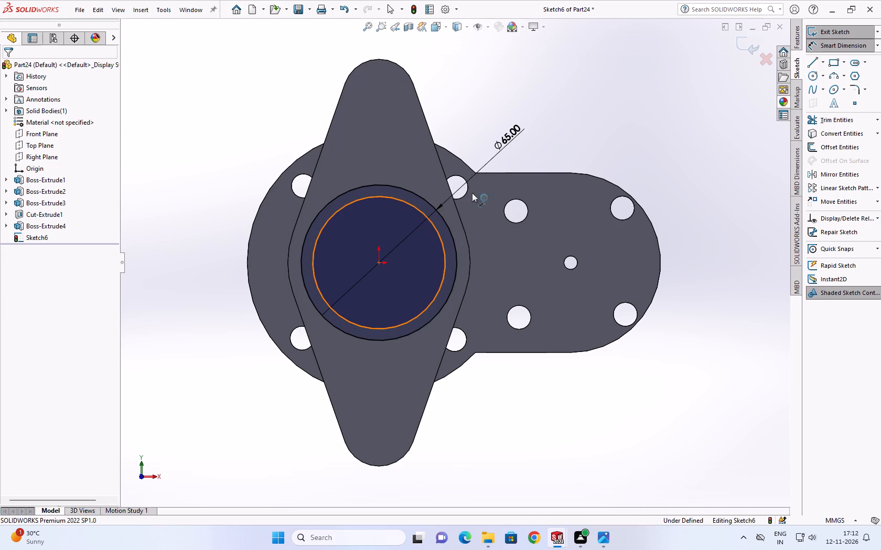
{"action": "left_click", "coordinate": [531, 138]}
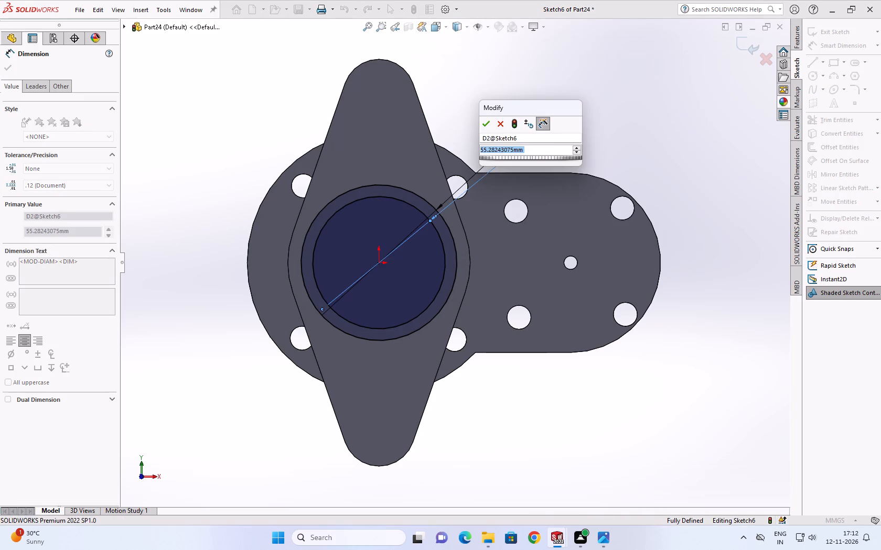
{"action": "key", "text": "5"}
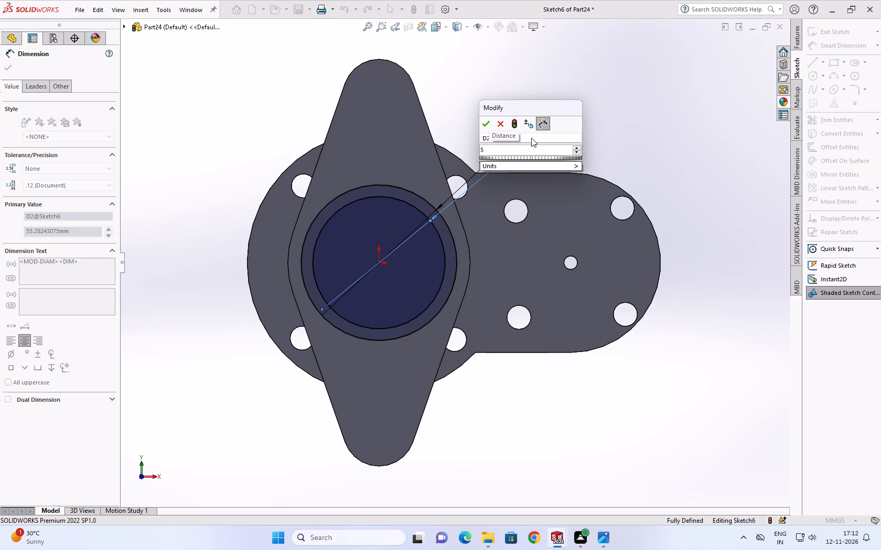
{"action": "key", "text": "0"}
{"action": "key", "text": "Return"}
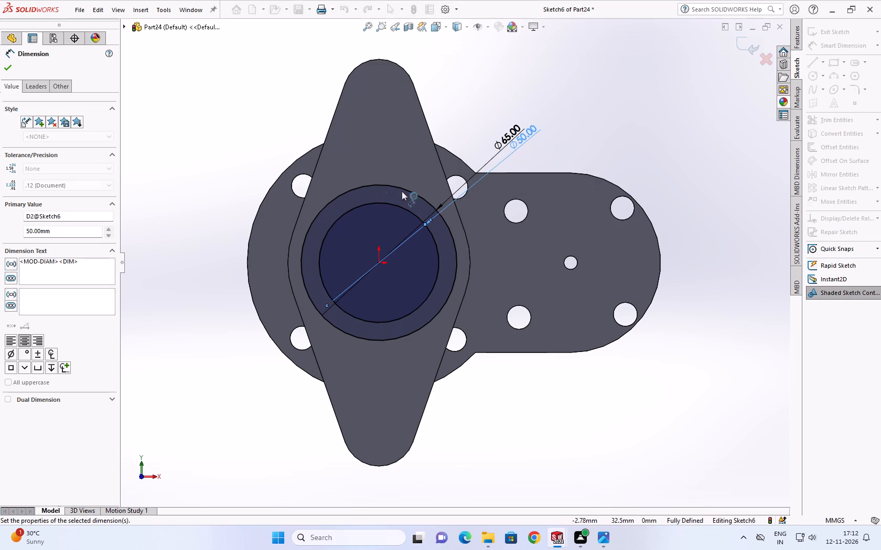
{"action": "left_click", "coordinate": [12, 65]}
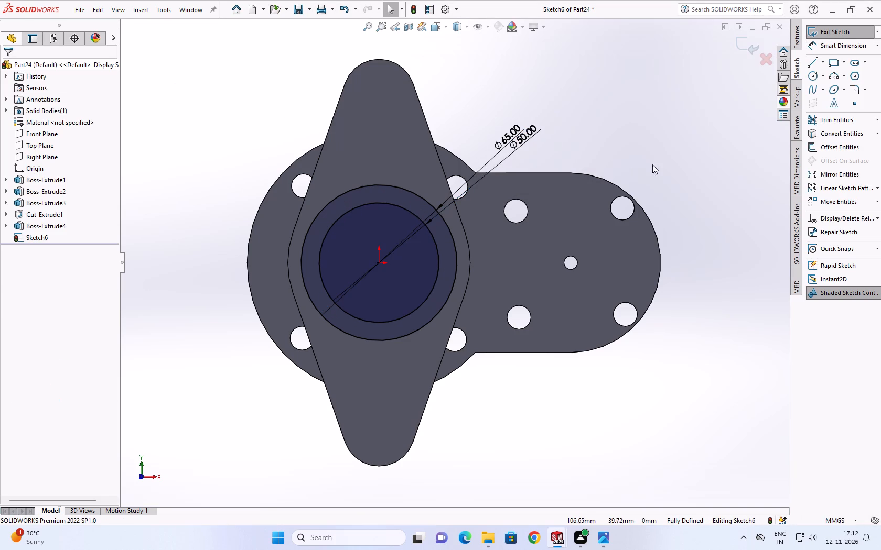
Extrude the ring between the 65 mm and 50 mm circles as a blind boss 10 mm high.
{"action": "left_click", "coordinate": [796, 41]}
{"action": "left_click", "coordinate": [817, 36]}
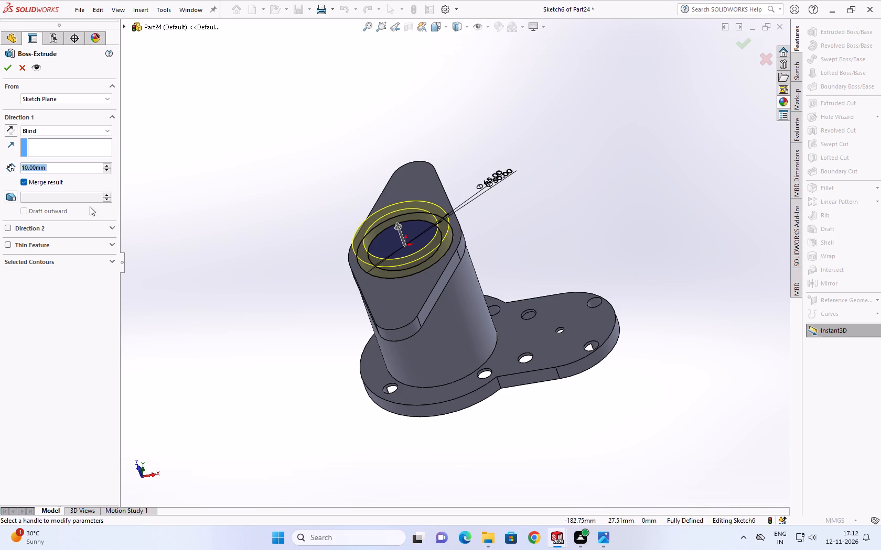
{"action": "left_click", "coordinate": [5, 70]}
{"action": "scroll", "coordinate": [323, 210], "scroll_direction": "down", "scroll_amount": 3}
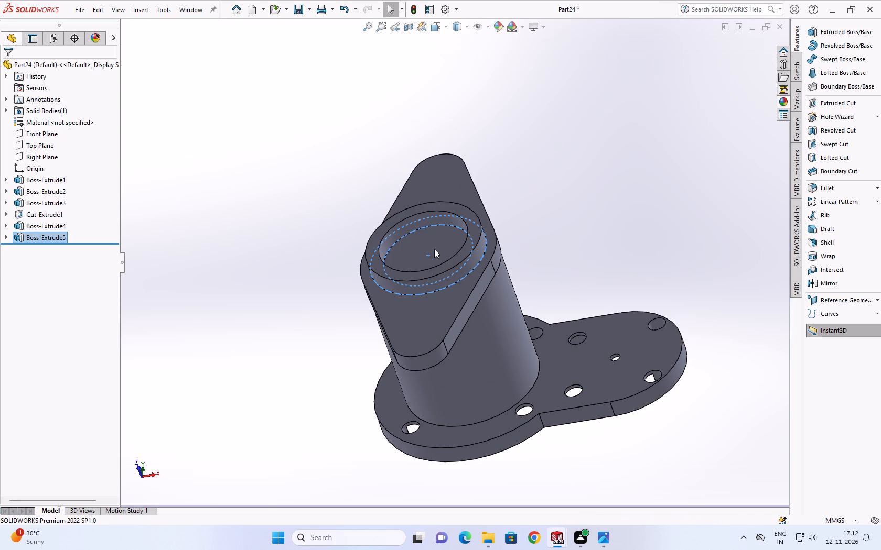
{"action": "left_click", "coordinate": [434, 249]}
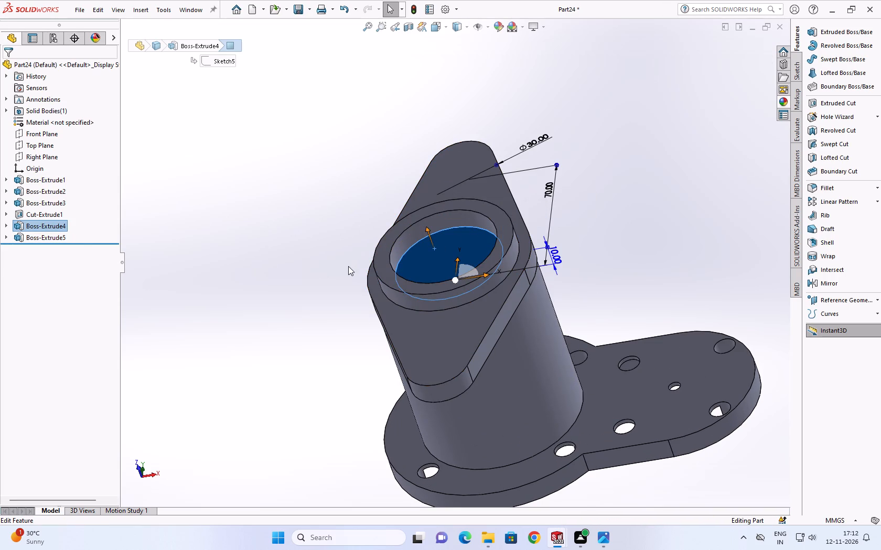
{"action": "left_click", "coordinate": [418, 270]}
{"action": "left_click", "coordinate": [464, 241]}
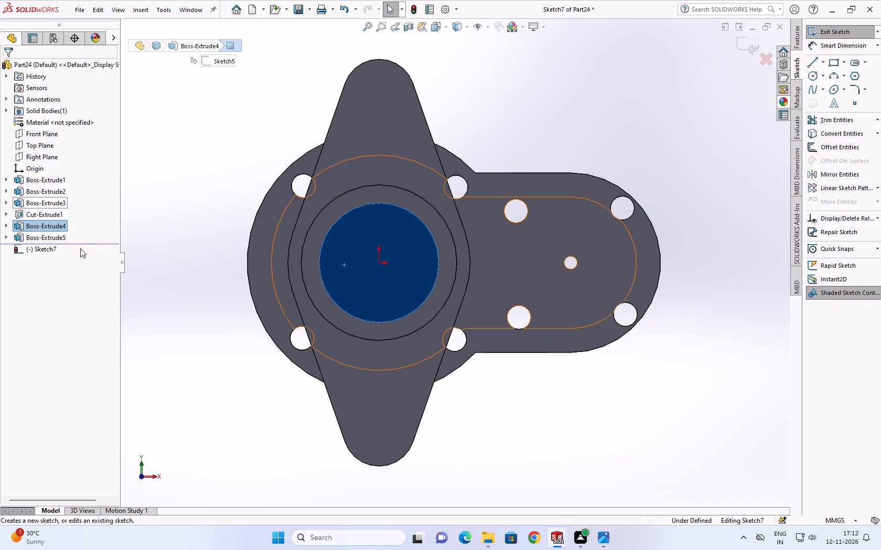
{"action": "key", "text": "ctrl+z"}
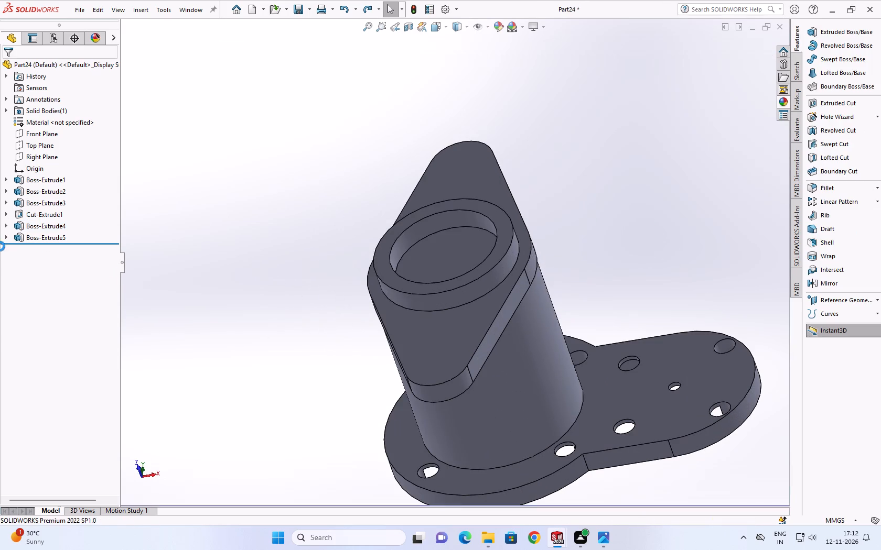
Reuse the raised ring's sketch for an Extruded Cut of only the inner 50 mm circle region, set to Through All.
{"action": "left_click", "coordinate": [3, 235]}
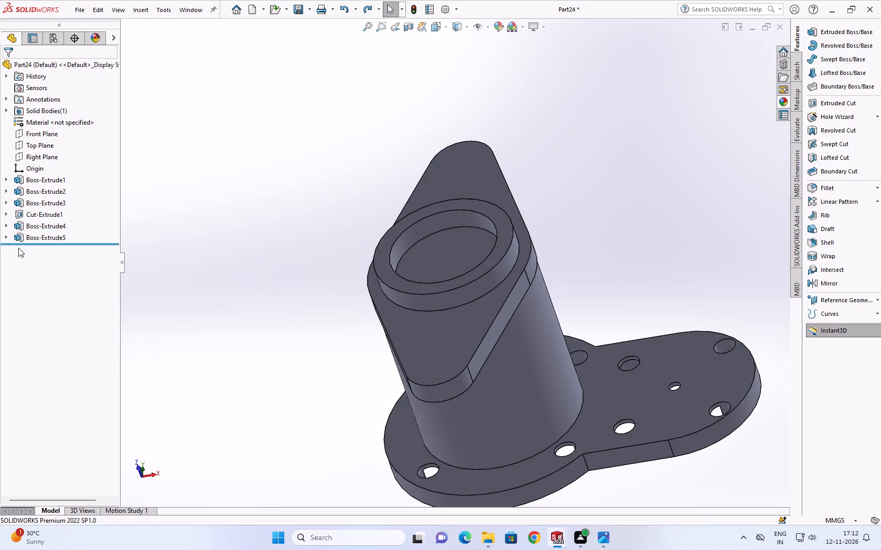
{"action": "left_click", "coordinate": [3, 243]}
{"action": "left_click", "coordinate": [3, 238]}
{"action": "left_click", "coordinate": [6, 237]}
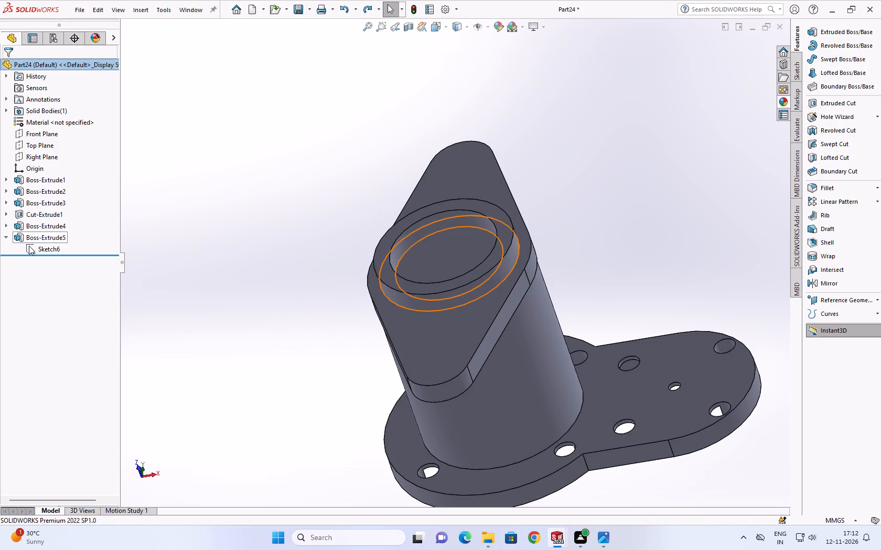
{"action": "left_click", "coordinate": [30, 247]}
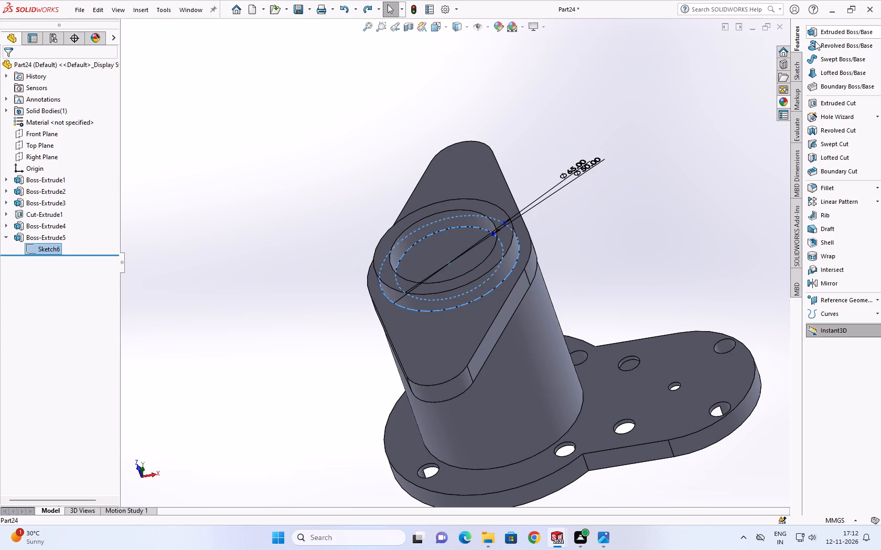
{"action": "left_click", "coordinate": [828, 100]}
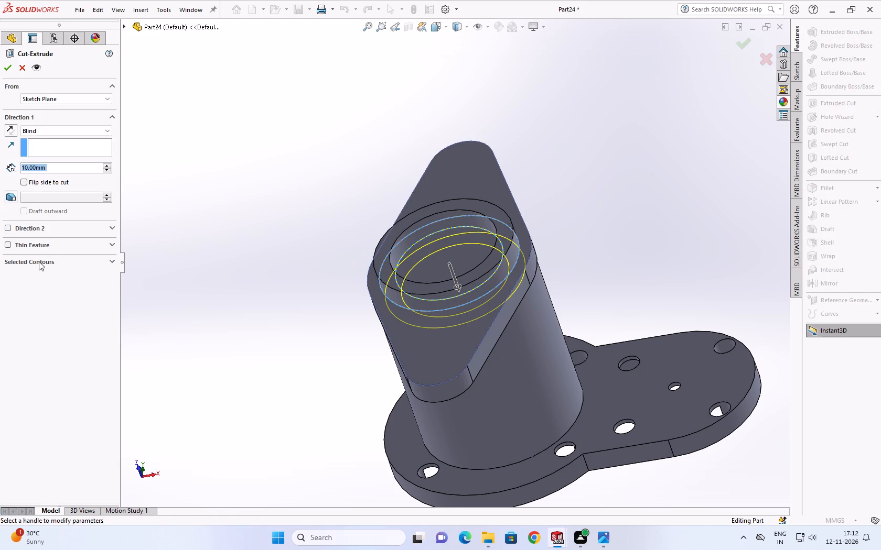
{"action": "left_click", "coordinate": [38, 262]}
{"action": "left_click", "coordinate": [44, 274]}
{"action": "right_click", "coordinate": [44, 274]}
{"action": "left_click", "coordinate": [61, 292]}
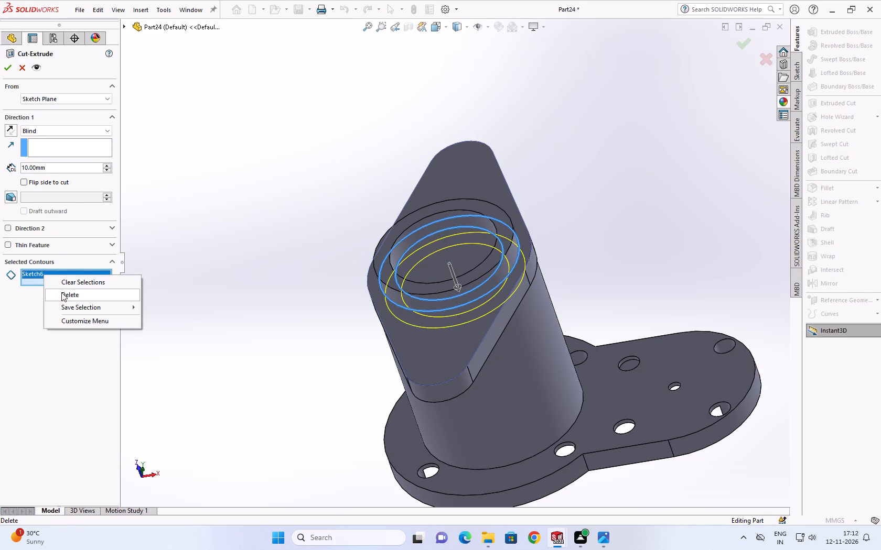
{"action": "left_click", "coordinate": [39, 283]}
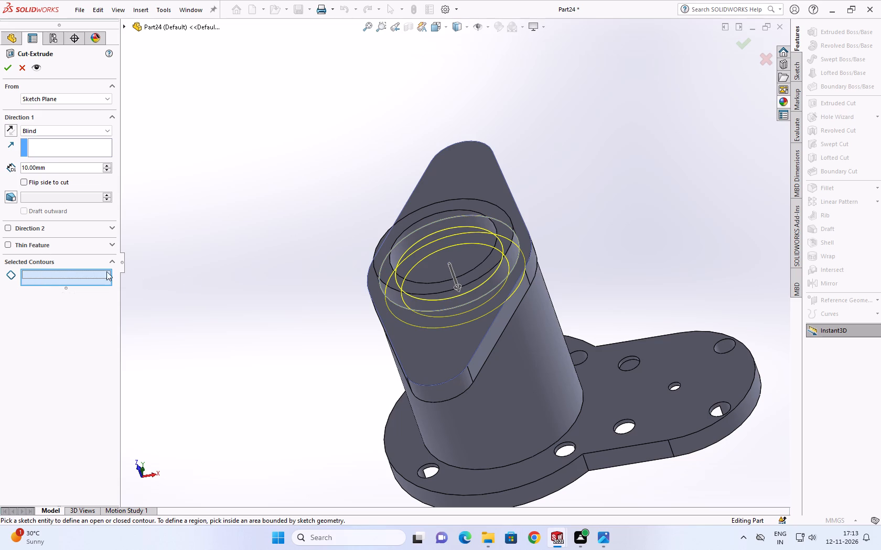
{"action": "left_click", "coordinate": [428, 280]}
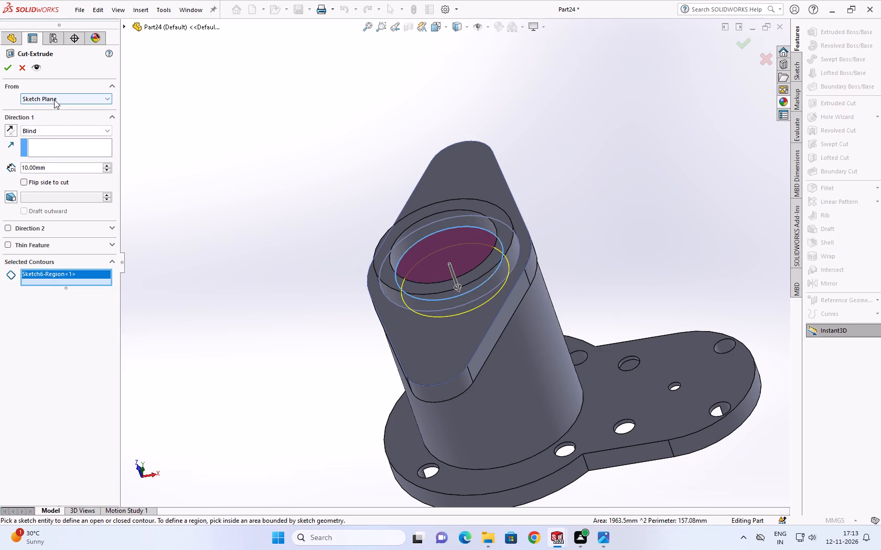
{"action": "left_click", "coordinate": [59, 128]}
{"action": "left_click", "coordinate": [36, 142]}
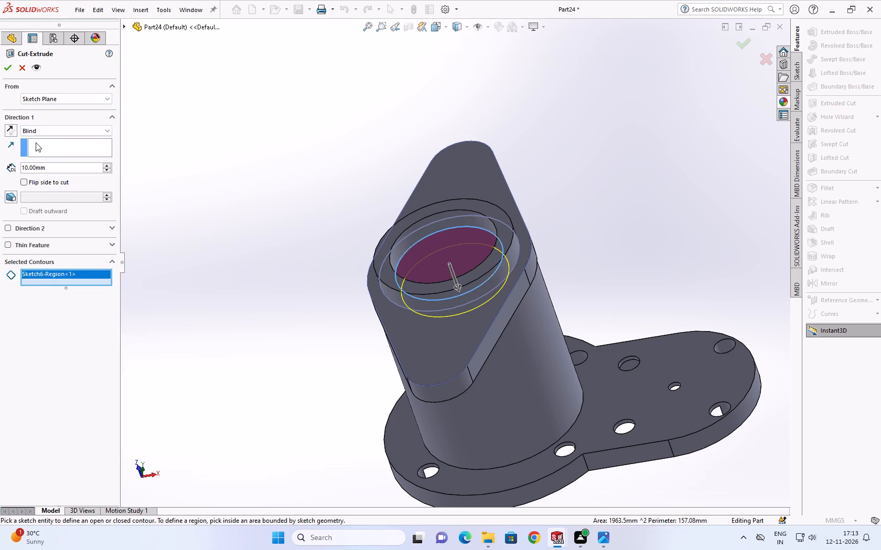
{"action": "left_click", "coordinate": [45, 123]}
{"action": "left_click", "coordinate": [42, 131]}
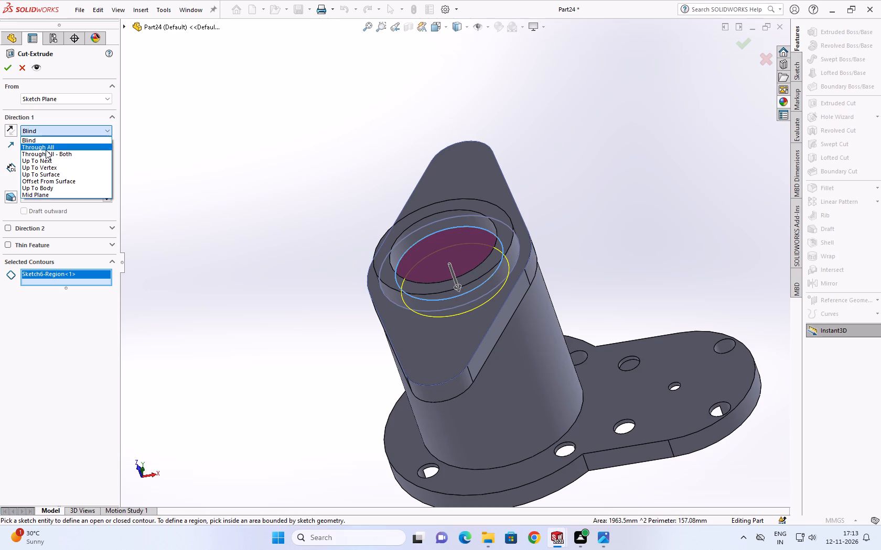
{"action": "left_click", "coordinate": [46, 150]}
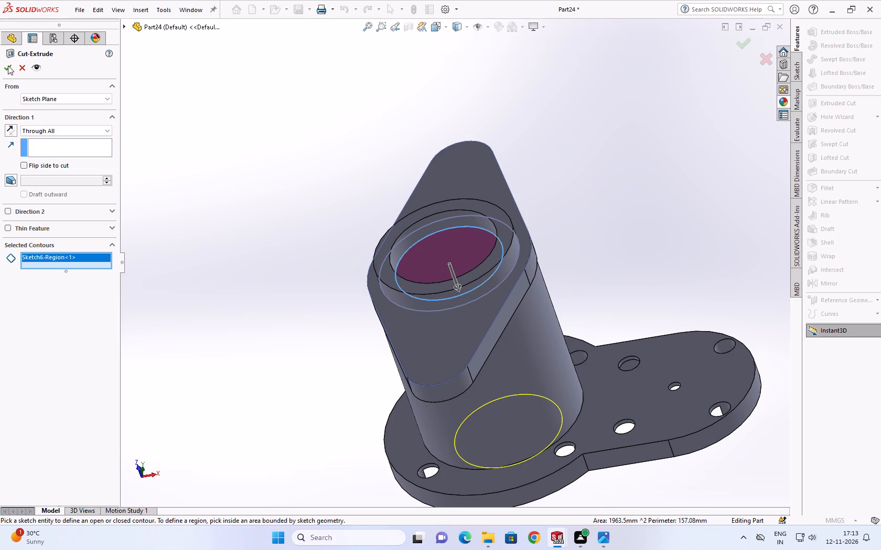
{"action": "left_click", "coordinate": [8, 65]}
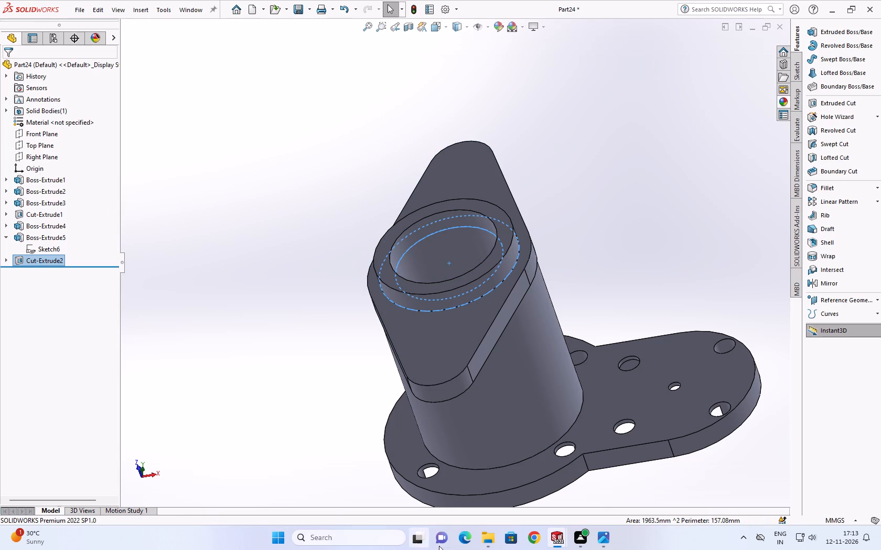
Examine the new bore through the ring, flange, tube and base from several angles.
{"action": "scroll", "coordinate": [475, 535], "scroll_direction": "up", "scroll_amount": 1}
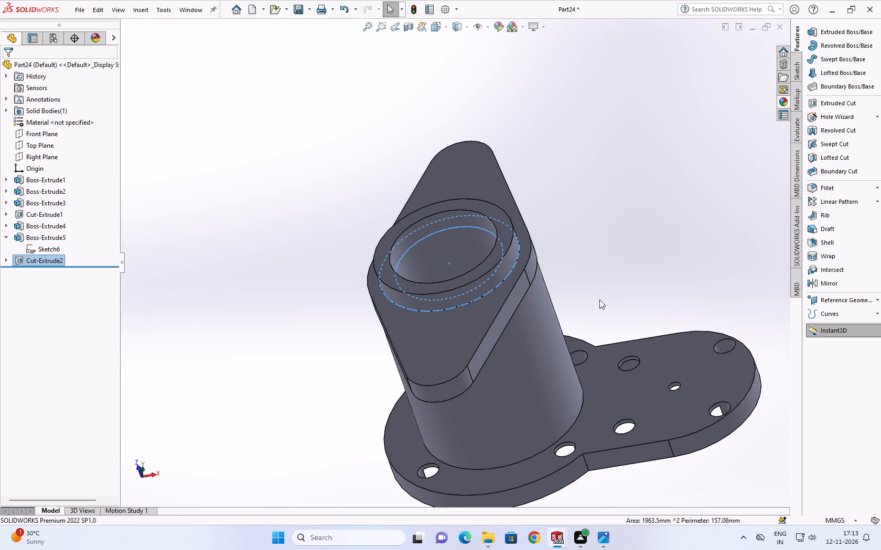
{"action": "left_click", "coordinate": [598, 300]}
{"action": "scroll", "coordinate": [598, 300], "scroll_direction": "down", "scroll_amount": 2}
{"action": "middle_click_drag", "start_coordinate": [482, 254], "coordinate": [452, 301]}
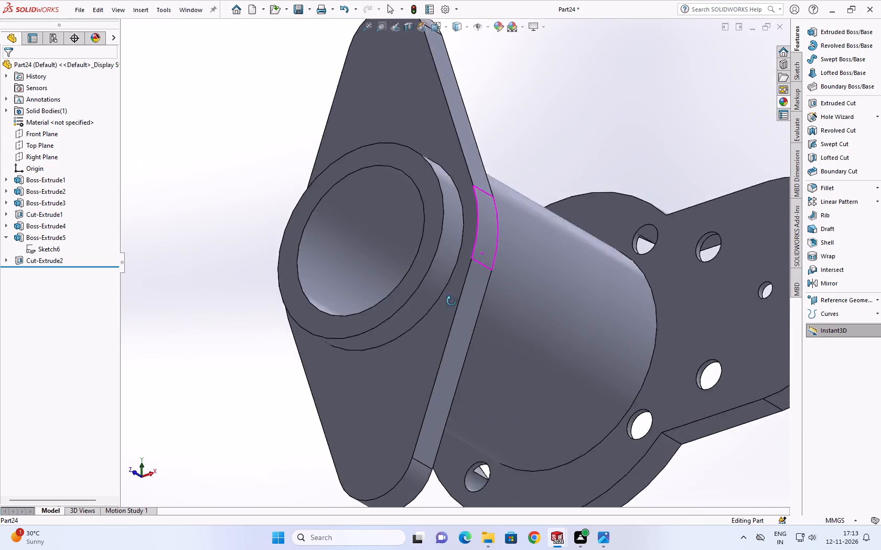
{"action": "middle_click_drag", "start_coordinate": [452, 301], "coordinate": [429, 405]}
{"action": "scroll", "coordinate": [448, 384], "scroll_direction": "up", "scroll_amount": 4}
{"action": "scroll", "coordinate": [442, 294], "scroll_direction": "down", "scroll_amount": 2}
{"action": "middle_click_drag", "start_coordinate": [438, 294], "coordinate": [472, 311]}
{"action": "middle_click_drag", "start_coordinate": [515, 314], "coordinate": [519, 312]}
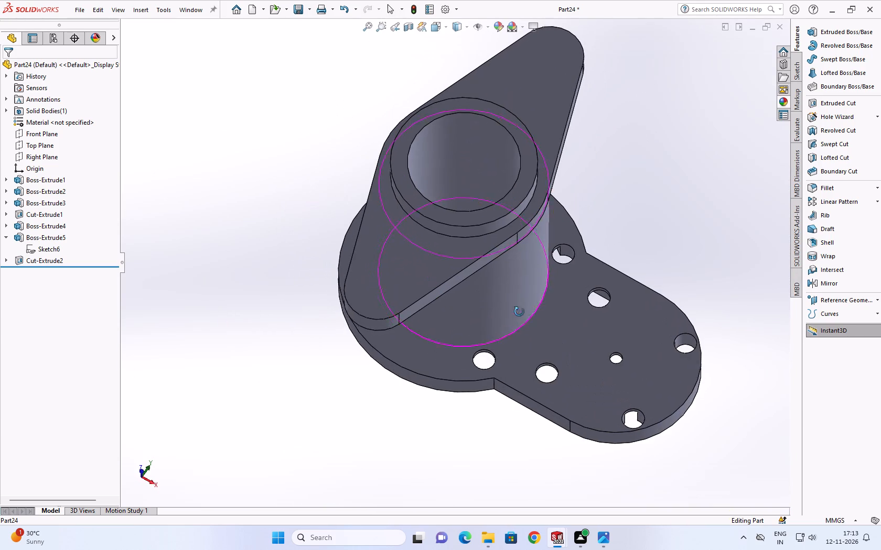
{"action": "middle_click_drag", "start_coordinate": [519, 312], "coordinate": [543, 338]}
Edit the sketch of the base hole cut, delete the small circle centred in the base's rounded extension, and exit the sketch.
{"action": "left_click", "coordinate": [39, 259]}
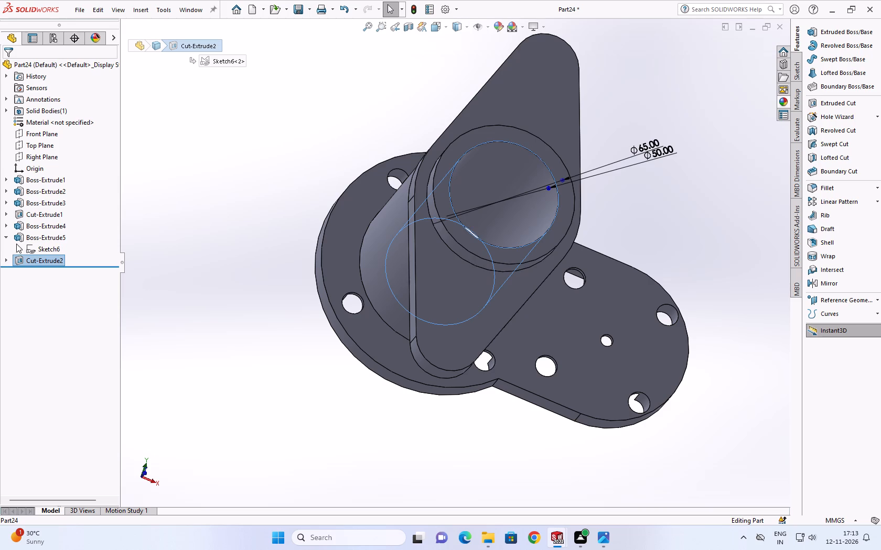
{"action": "left_click", "coordinate": [32, 246]}
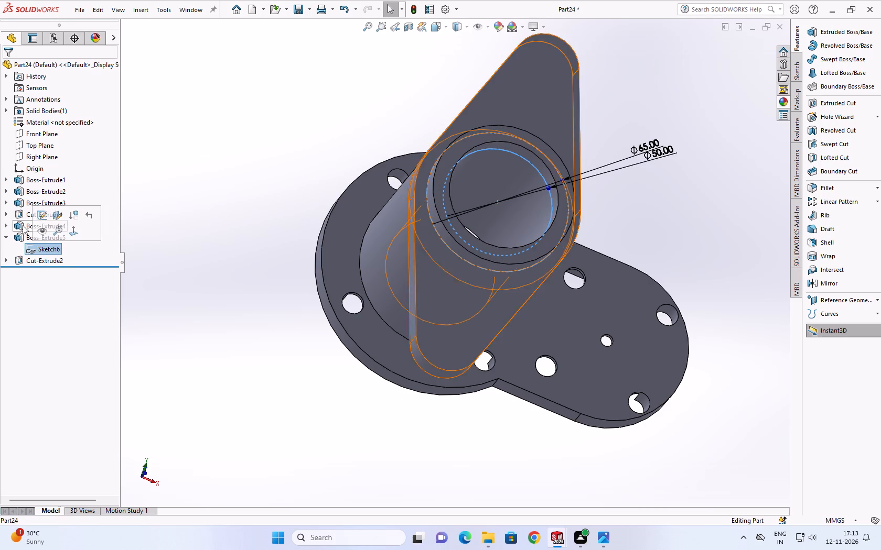
{"action": "left_click", "coordinate": [19, 210]}
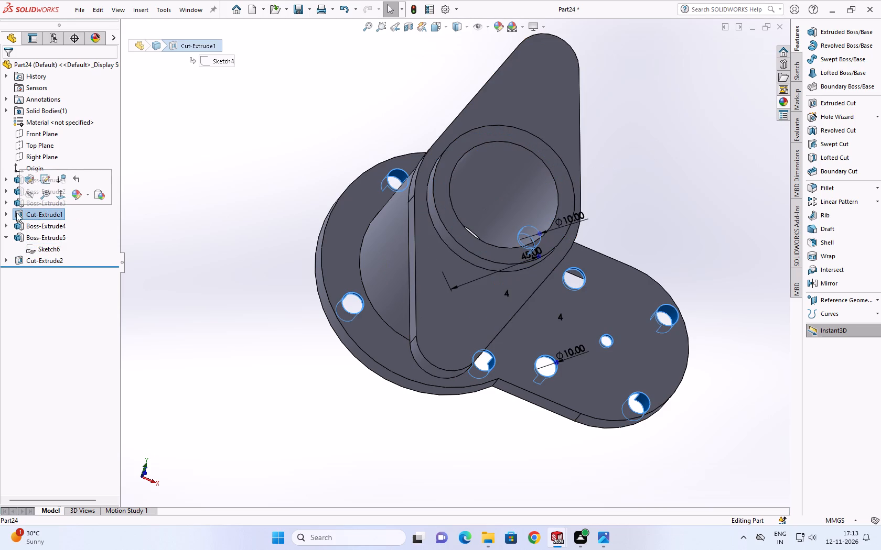
{"action": "left_click", "coordinate": [4, 213]}
{"action": "left_click", "coordinate": [34, 223]}
{"action": "right_click", "coordinate": [36, 223]}
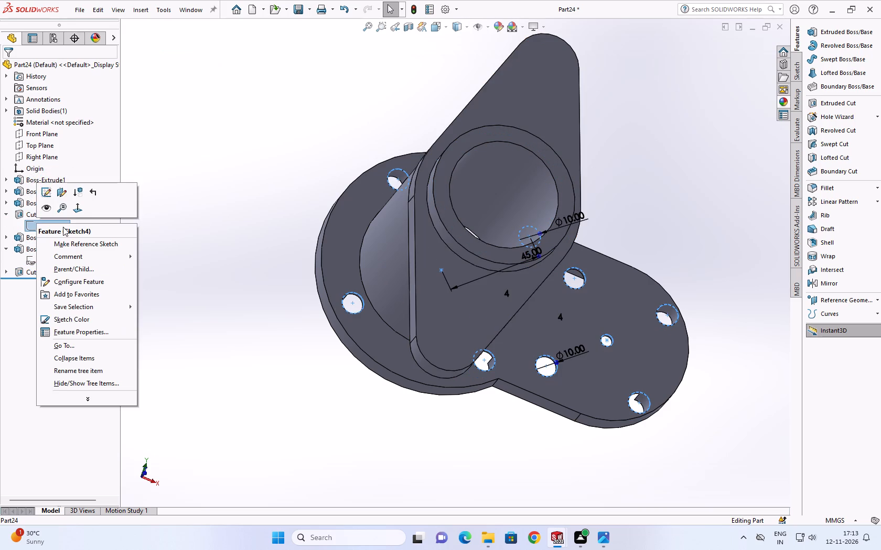
{"action": "left_click", "coordinate": [47, 192]}
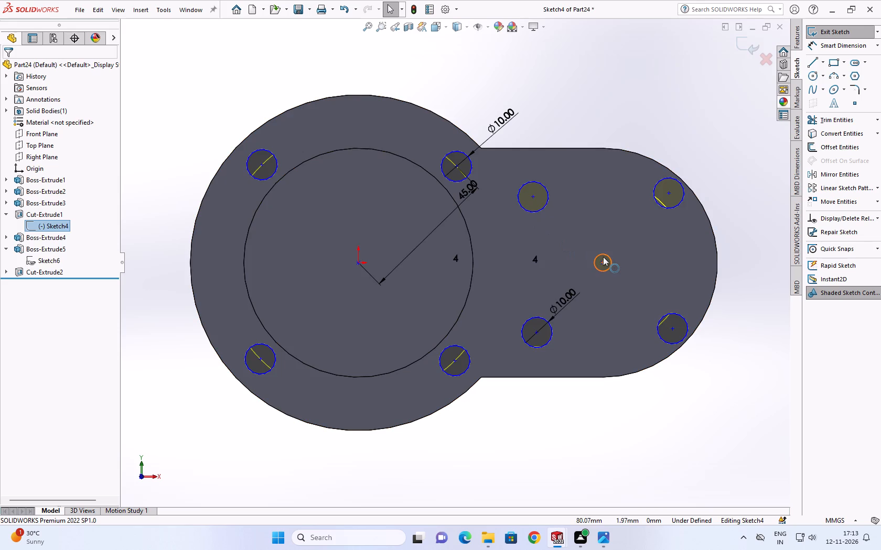
{"action": "left_click", "coordinate": [606, 256]}
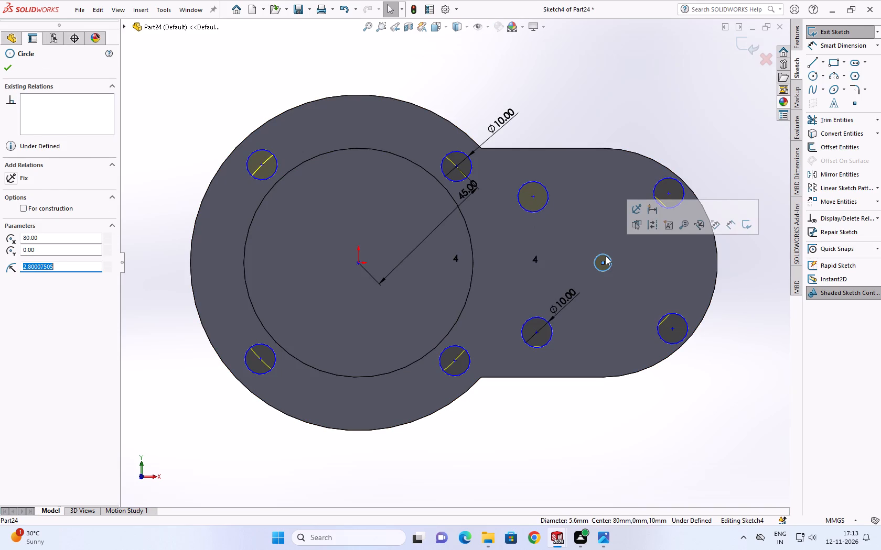
{"action": "key", "text": "Delete"}
{"action": "scroll", "coordinate": [598, 267], "scroll_direction": "down", "scroll_amount": 1}
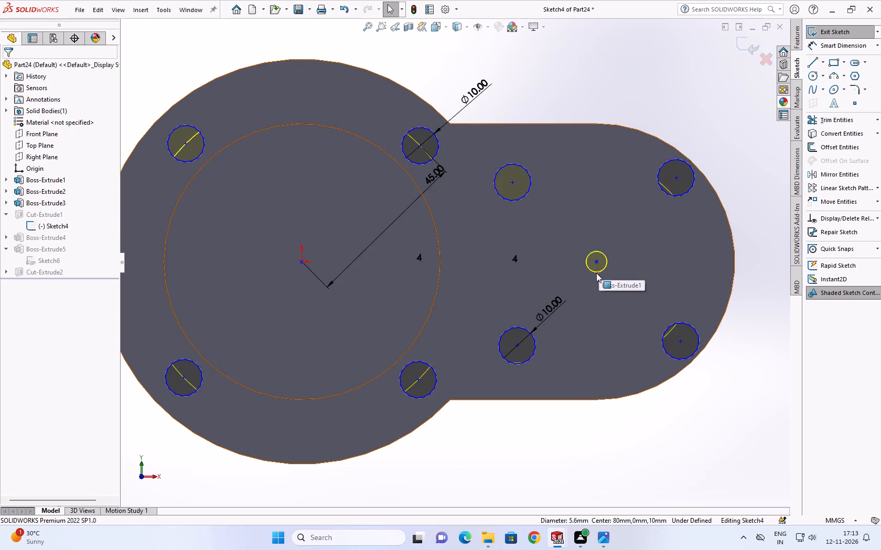
{"action": "left_click", "coordinate": [843, 27]}
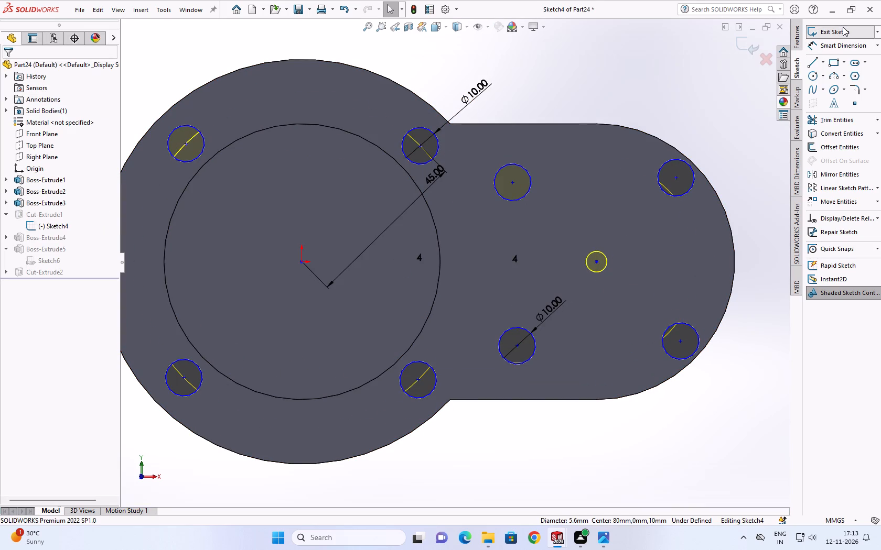
Inspect the base plate and its holes from several angles, and compare the part with the reference drawing in the image viewer.
{"action": "middle_click_drag", "start_coordinate": [446, 213], "coordinate": [442, 184]}
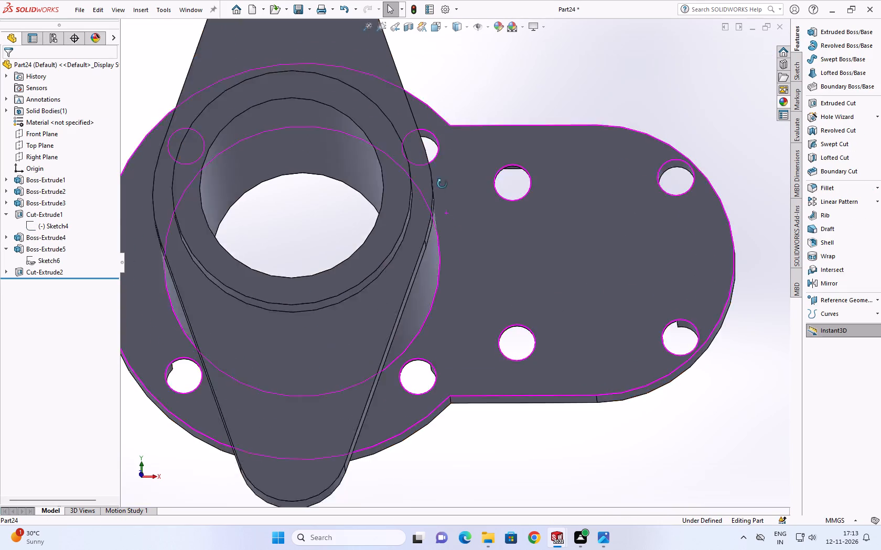
{"action": "middle_click_drag", "start_coordinate": [442, 184], "coordinate": [483, 251]}
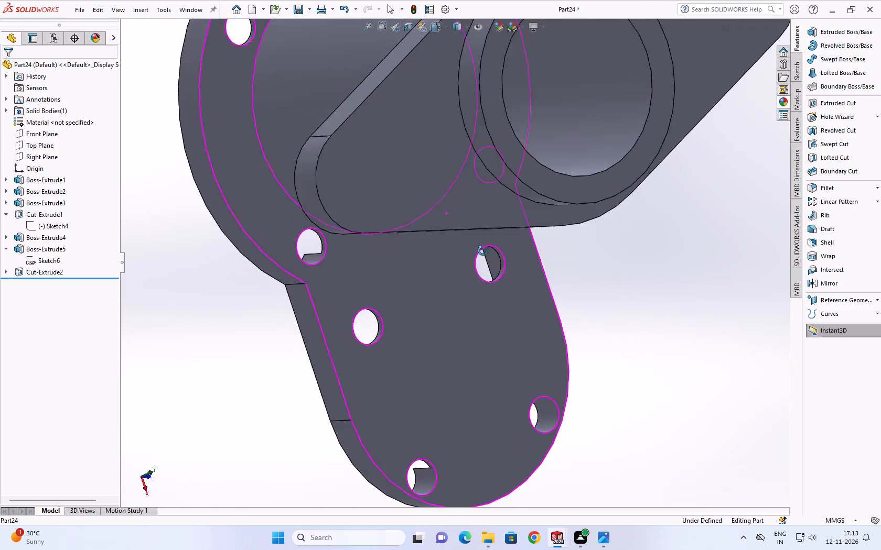
{"action": "middle_click_drag", "start_coordinate": [483, 251], "coordinate": [470, 120]}
{"action": "scroll", "coordinate": [470, 120], "scroll_direction": "up", "scroll_amount": 1}
{"action": "scroll", "coordinate": [421, 182], "scroll_direction": "down", "scroll_amount": 2}
{"action": "scroll", "coordinate": [426, 281], "scroll_direction": "up", "scroll_amount": 1}
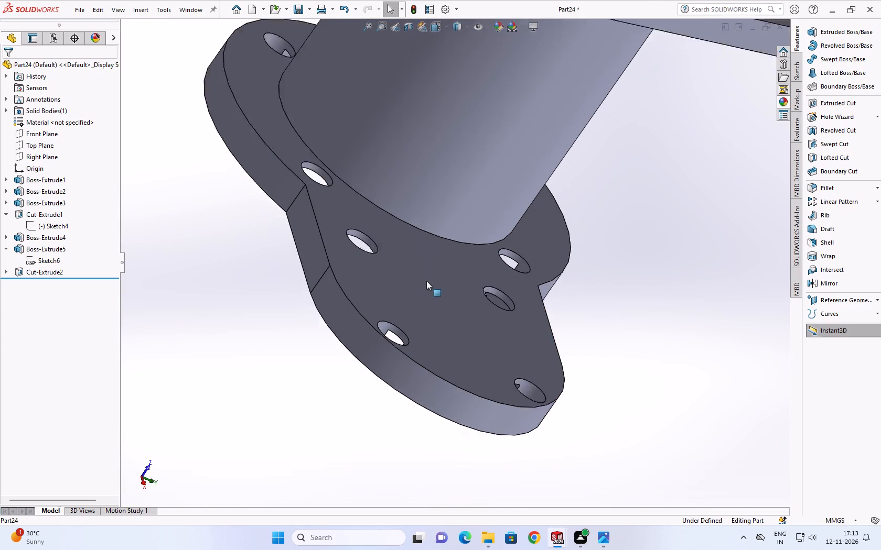
{"action": "scroll", "coordinate": [426, 281], "scroll_direction": "up", "scroll_amount": 6}
{"action": "middle_click_drag", "start_coordinate": [428, 271], "coordinate": [531, 356]}
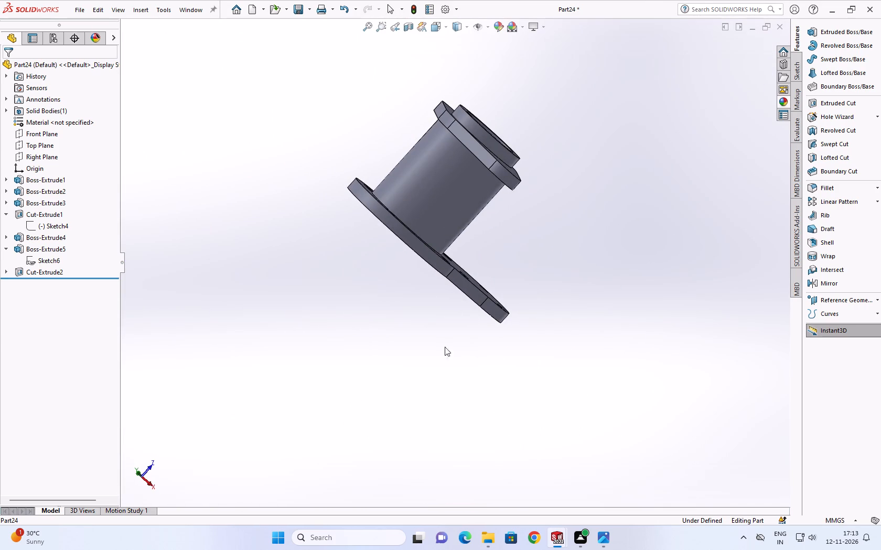
{"action": "left_click", "coordinate": [600, 543]}
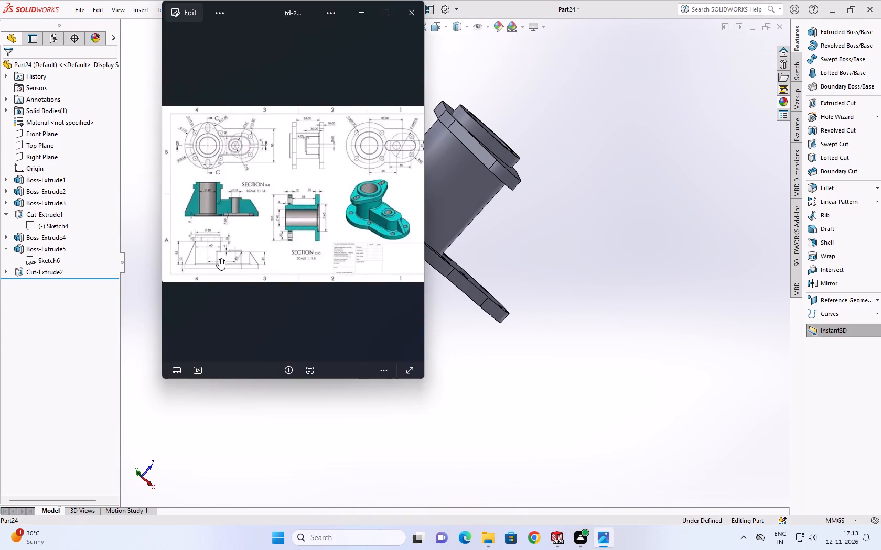
{"action": "scroll", "coordinate": [281, 216], "scroll_direction": "down", "scroll_amount": 1}
{"action": "scroll", "coordinate": [295, 212], "scroll_direction": "up", "scroll_amount": 2}
{"action": "scroll", "coordinate": [338, 211], "scroll_direction": "up", "scroll_amount": 1}
{"action": "scroll", "coordinate": [489, 273], "scroll_direction": "up", "scroll_amount": 1}
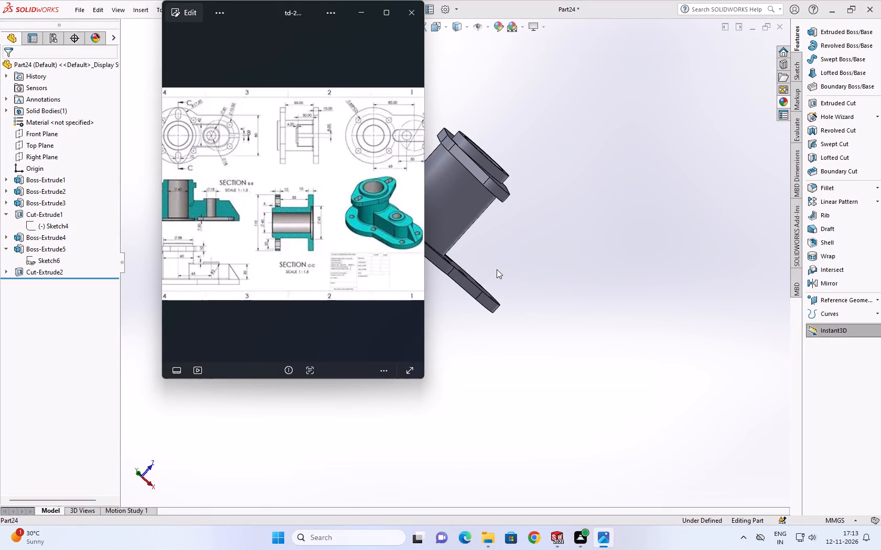
{"action": "scroll", "coordinate": [508, 266], "scroll_direction": "up", "scroll_amount": 1}
Start a sketch on the base plate's top face in SOLIDWORKS and offset the face's outer outline 15 mm inward.
{"action": "left_click", "coordinate": [509, 266]}
{"action": "middle_click_drag", "start_coordinate": [509, 266], "coordinate": [486, 296]}
{"action": "scroll", "coordinate": [491, 292], "scroll_direction": "down", "scroll_amount": 1}
{"action": "left_click", "coordinate": [481, 260]}
{"action": "left_click", "coordinate": [530, 228]}
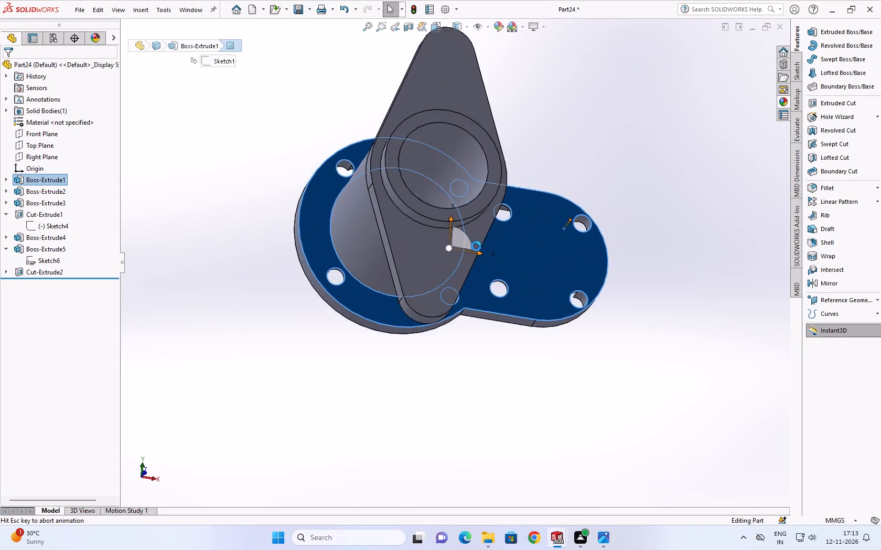
{"action": "scroll", "coordinate": [476, 251], "scroll_direction": "down", "scroll_amount": 3}
{"action": "left_click", "coordinate": [501, 258]}
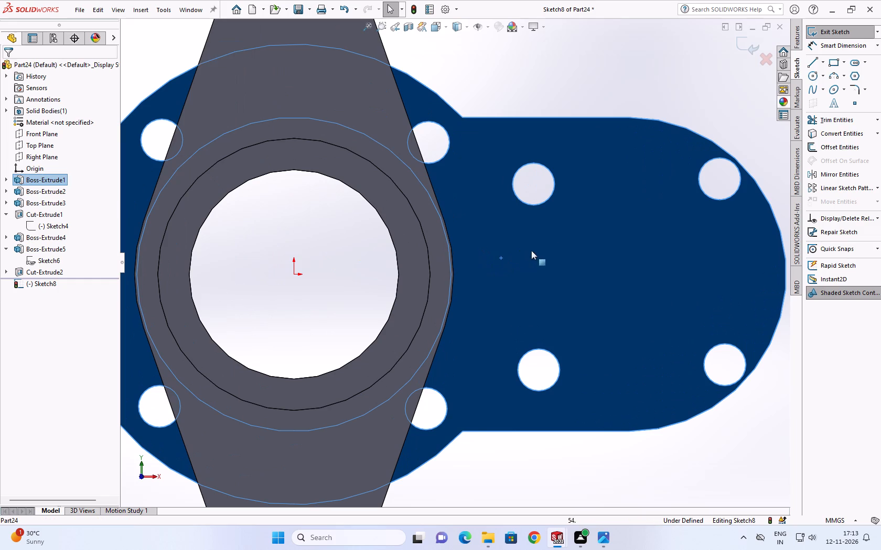
{"action": "left_click", "coordinate": [823, 148]}
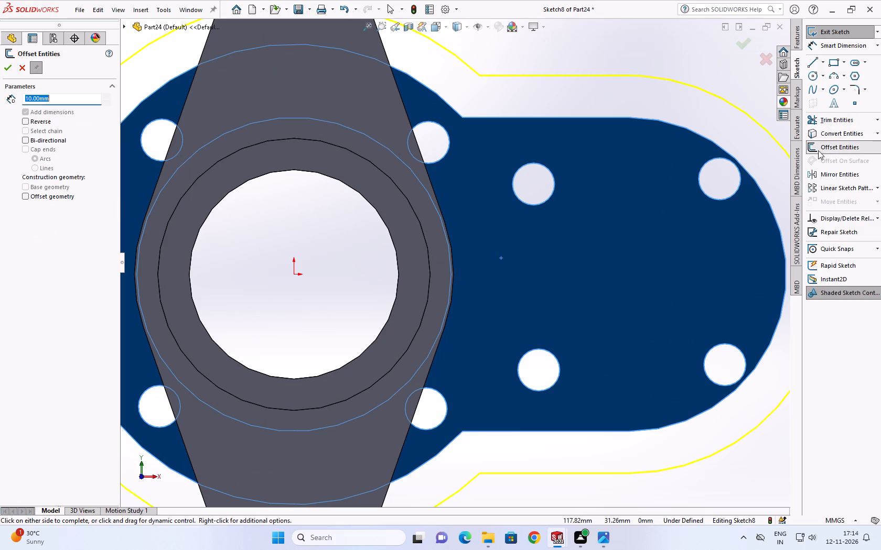
{"action": "left_click", "coordinate": [26, 120]}
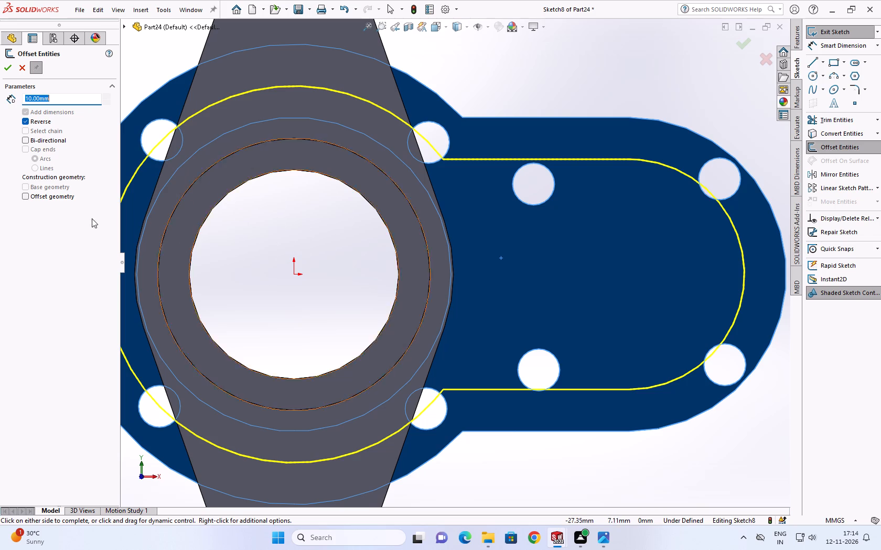
{"action": "left_click", "coordinate": [63, 109]}
{"action": "double_click", "coordinate": [62, 103]}
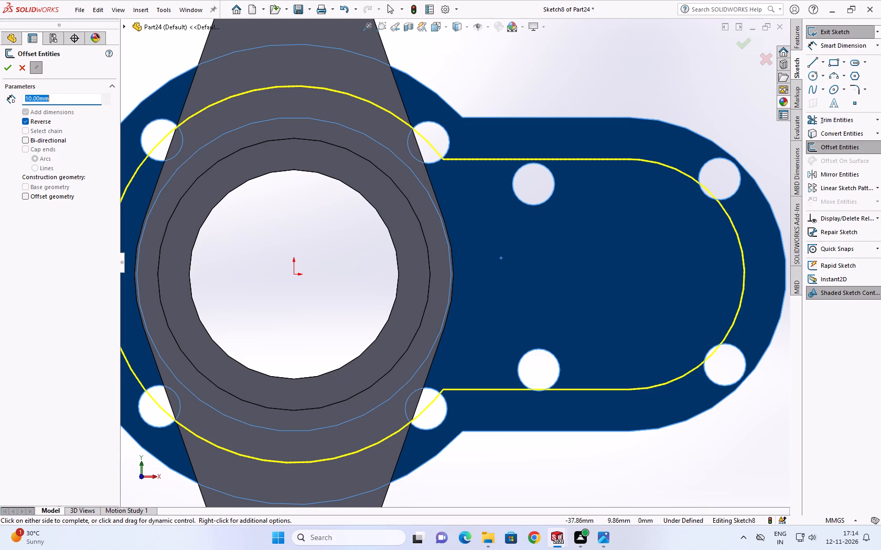
{"action": "type", "text": "15"}
{"action": "key", "text": "Return"}
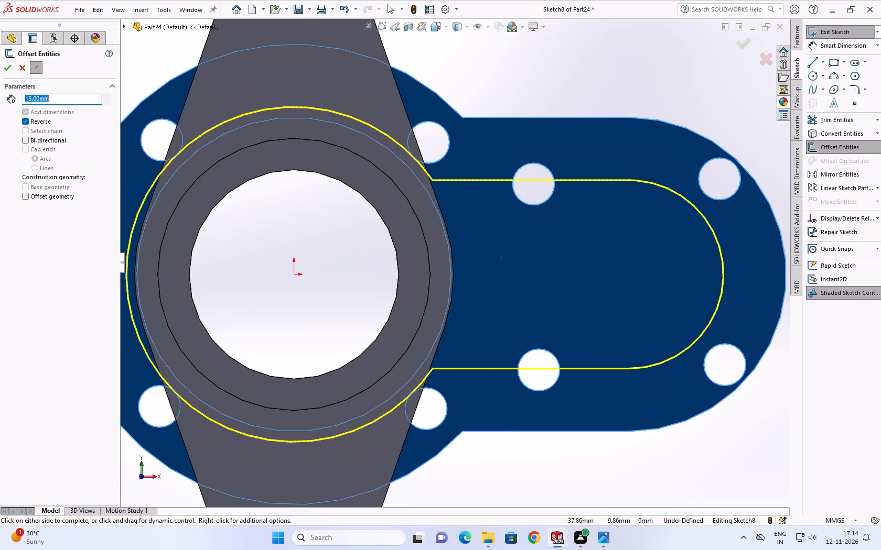
{"action": "left_click", "coordinate": [4, 65]}
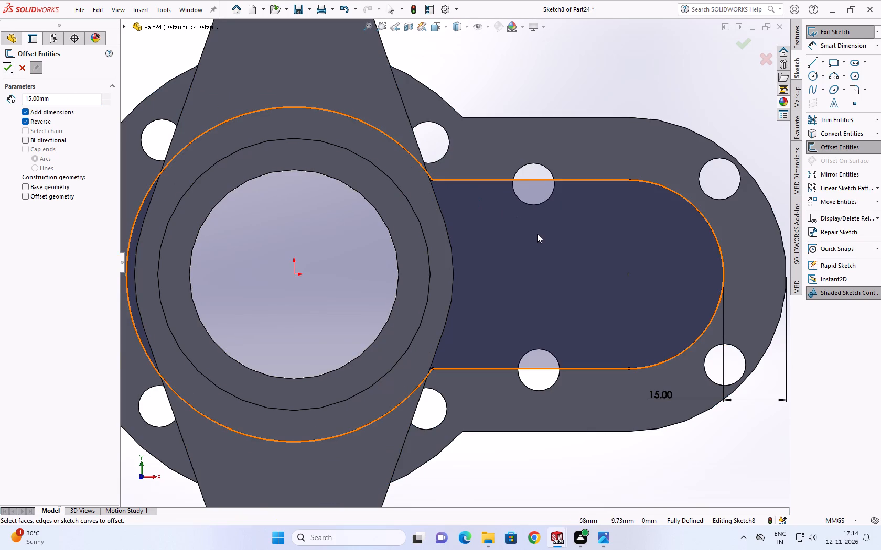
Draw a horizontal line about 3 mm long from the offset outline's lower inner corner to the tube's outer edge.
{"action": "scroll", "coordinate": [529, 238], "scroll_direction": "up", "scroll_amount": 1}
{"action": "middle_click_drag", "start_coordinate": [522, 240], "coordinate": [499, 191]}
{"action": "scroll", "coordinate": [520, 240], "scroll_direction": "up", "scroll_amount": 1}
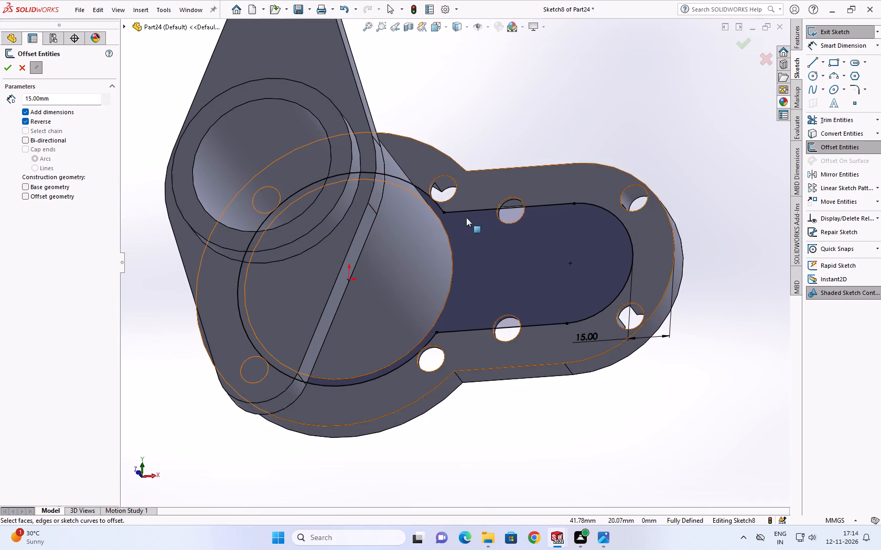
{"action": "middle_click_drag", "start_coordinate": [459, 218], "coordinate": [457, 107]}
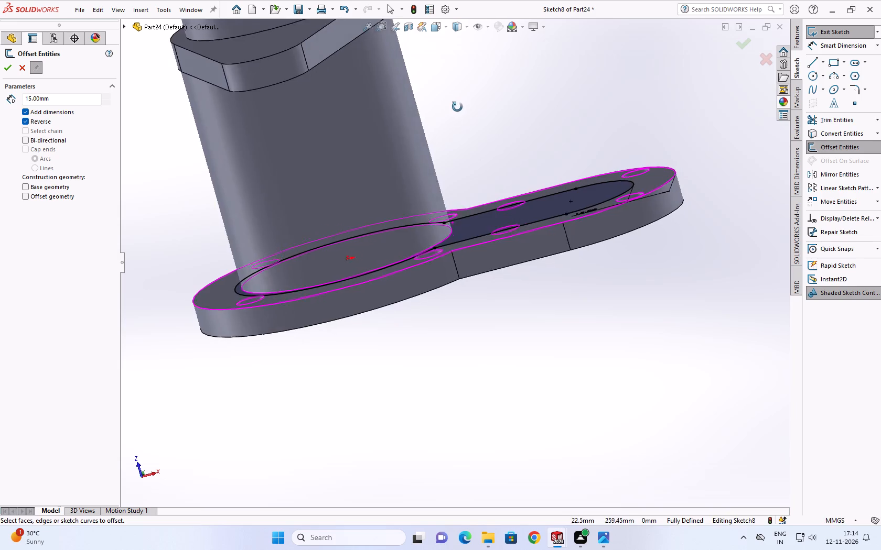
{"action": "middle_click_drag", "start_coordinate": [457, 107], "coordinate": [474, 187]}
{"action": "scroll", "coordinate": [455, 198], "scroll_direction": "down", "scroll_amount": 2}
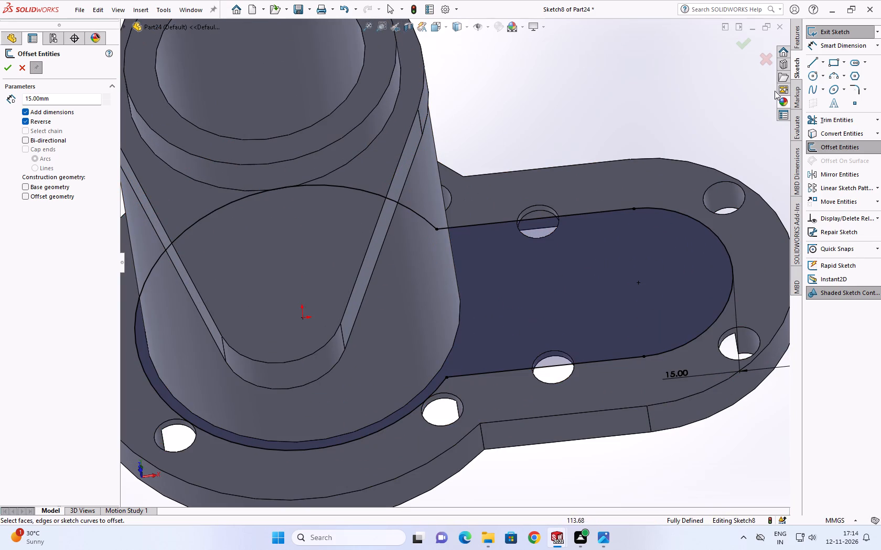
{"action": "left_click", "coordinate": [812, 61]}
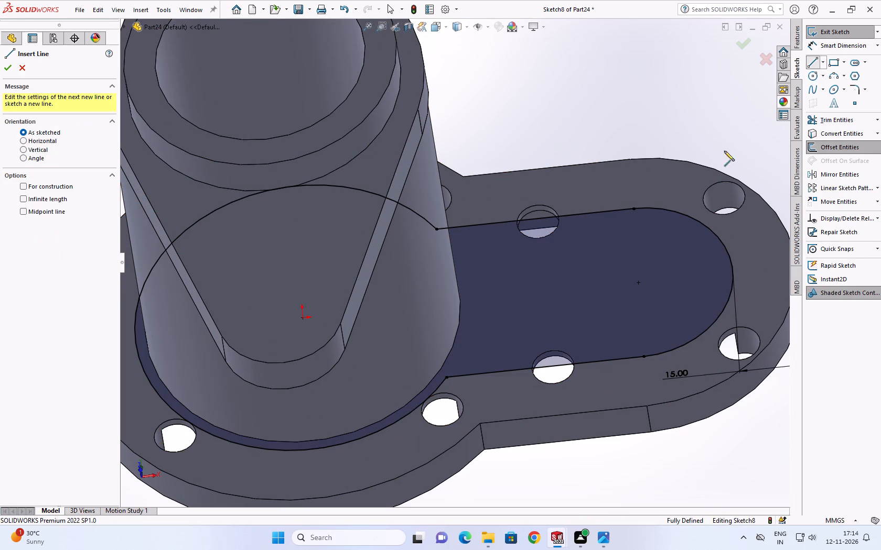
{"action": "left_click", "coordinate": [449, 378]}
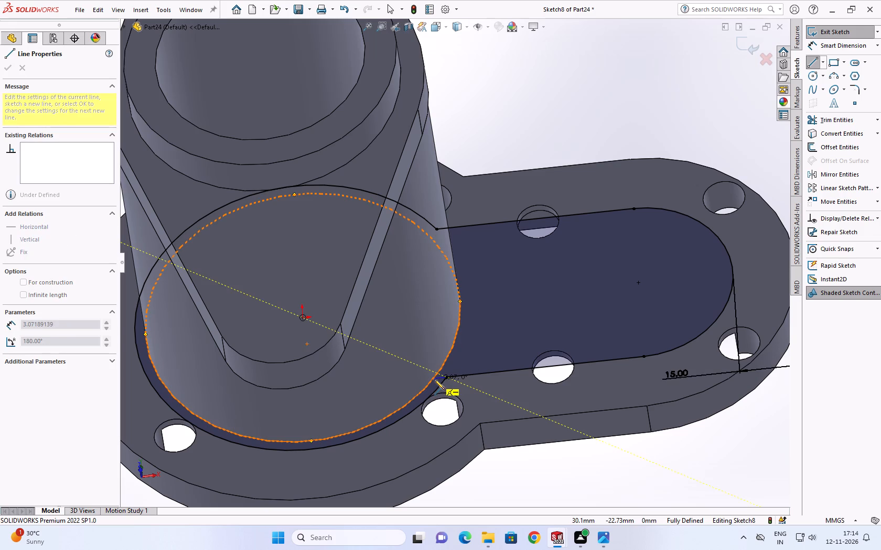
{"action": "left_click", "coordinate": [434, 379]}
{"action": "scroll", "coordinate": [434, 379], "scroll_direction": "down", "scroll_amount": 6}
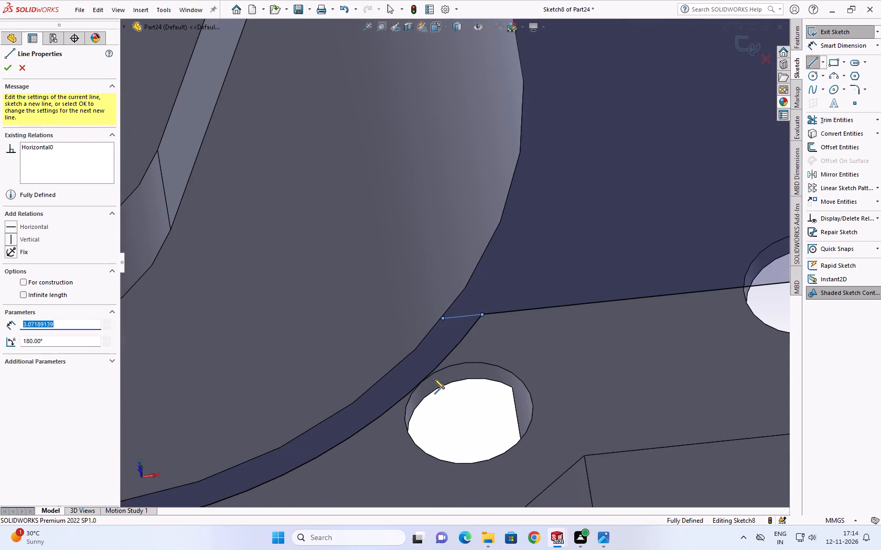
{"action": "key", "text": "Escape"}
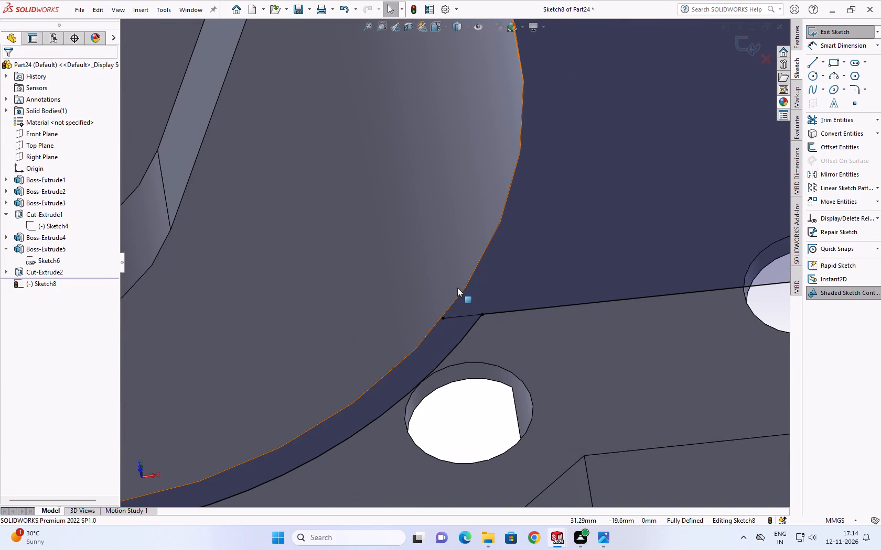
Trim away the large offset arc around the tube, leaving the offset curves on the base's rounded extension.
{"action": "left_click", "coordinate": [463, 289]}
{"action": "left_click", "coordinate": [468, 288]}
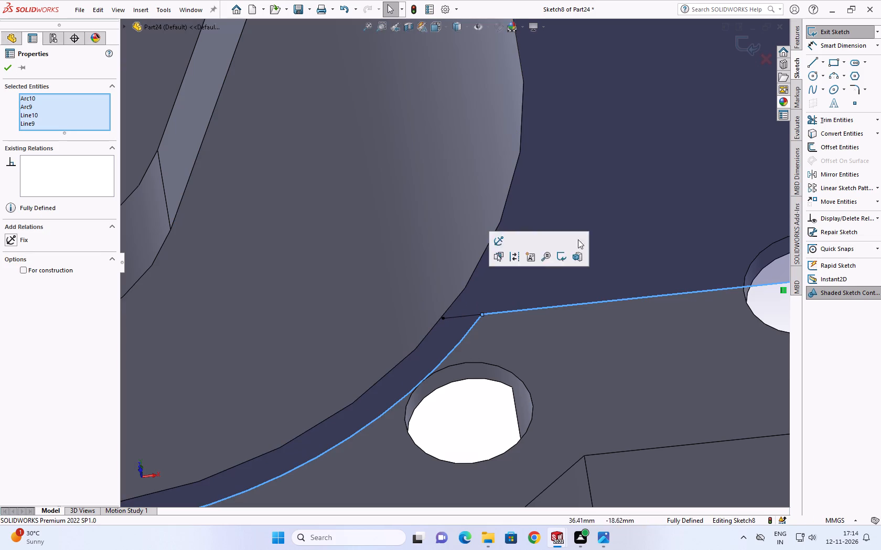
{"action": "left_click", "coordinate": [820, 124]}
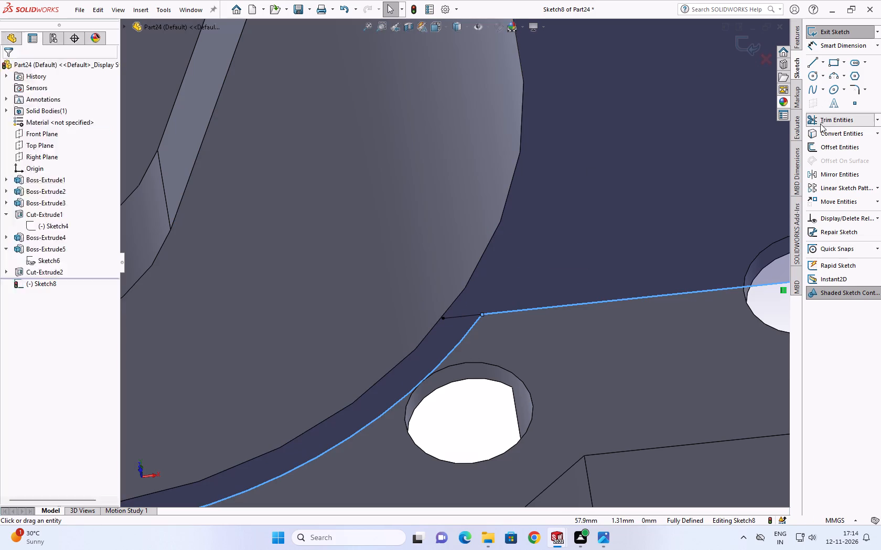
{"action": "left_click", "coordinate": [412, 389]}
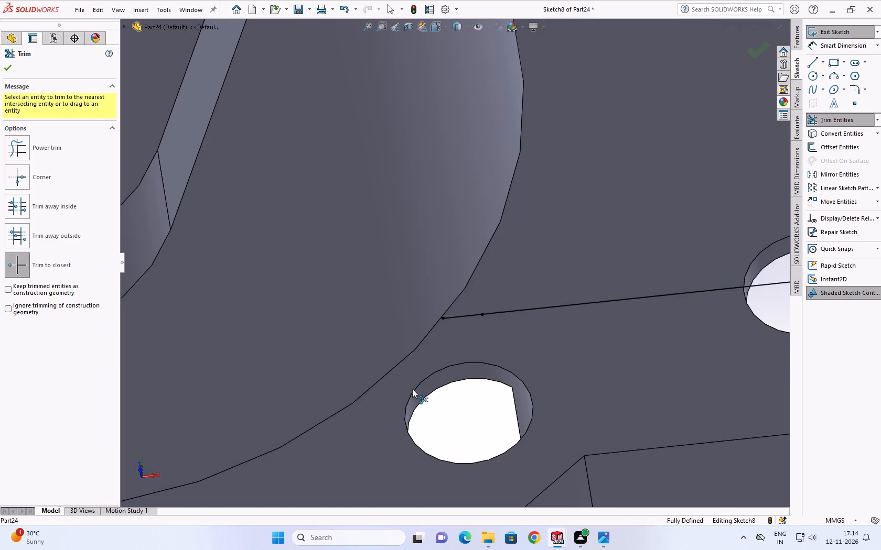
{"action": "scroll", "coordinate": [423, 342], "scroll_direction": "up", "scroll_amount": 4}
{"action": "scroll", "coordinate": [459, 268], "scroll_direction": "up", "scroll_amount": 4}
{"action": "scroll", "coordinate": [469, 180], "scroll_direction": "down", "scroll_amount": 4}
{"action": "middle_click_drag", "start_coordinate": [458, 170], "coordinate": [414, 273]}
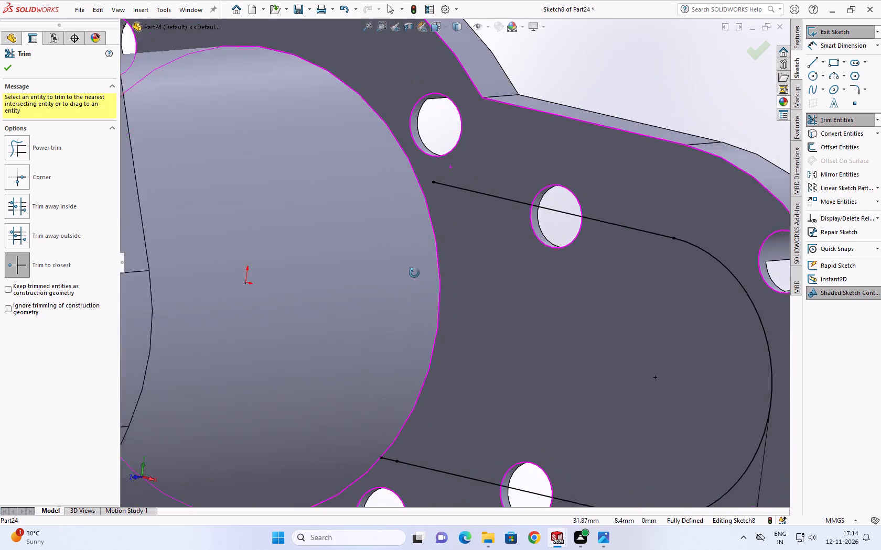
{"action": "middle_click_drag", "start_coordinate": [414, 273], "coordinate": [412, 278]}
{"action": "key", "text": "Escape"}
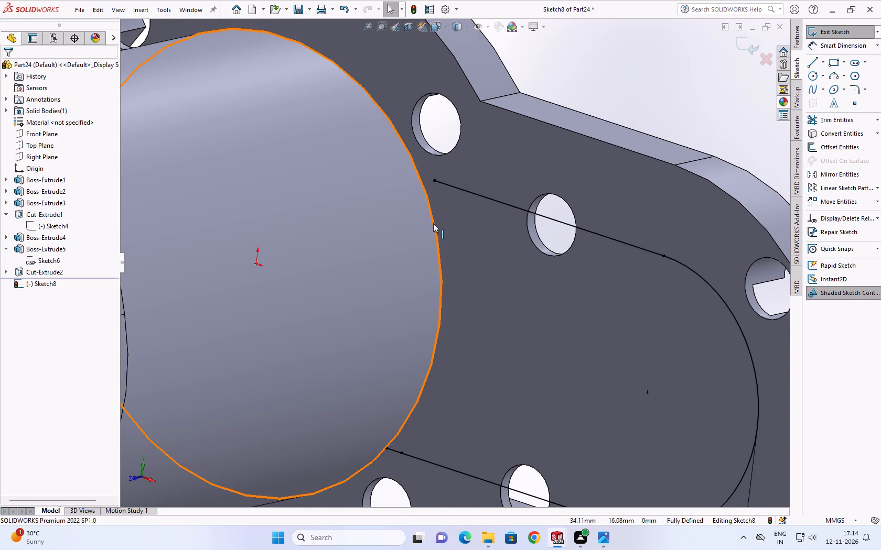
Convert the tube's outer circular edge at the base plate into a sketch circle.
{"action": "left_click", "coordinate": [433, 223]}
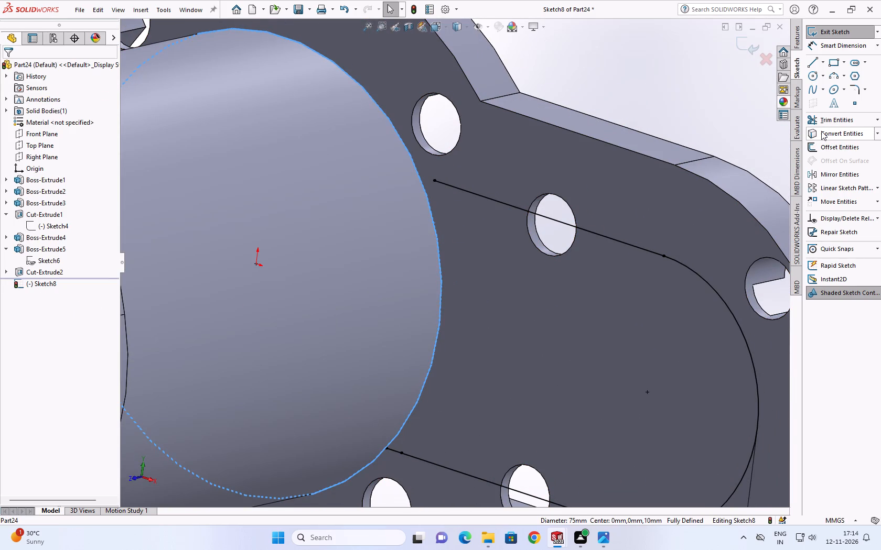
{"action": "left_click", "coordinate": [821, 131]}
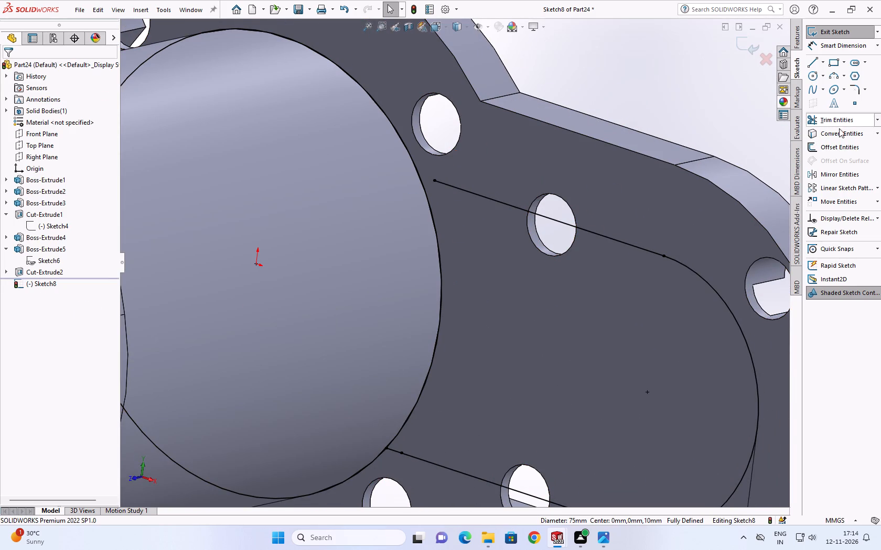
Extend the two straight lines of the offset profile to meet the converted tube circle.
{"action": "left_click", "coordinate": [879, 122]}
{"action": "left_click", "coordinate": [852, 133]}
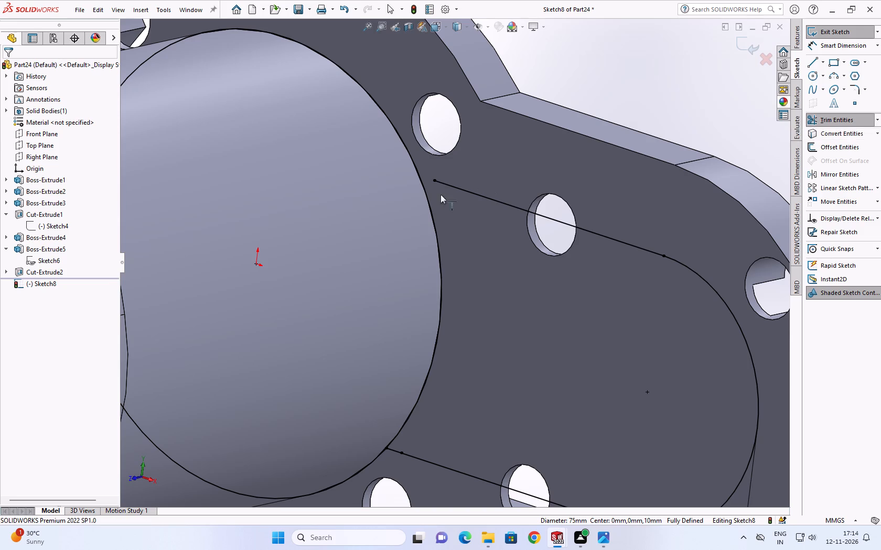
{"action": "left_click", "coordinate": [448, 188]}
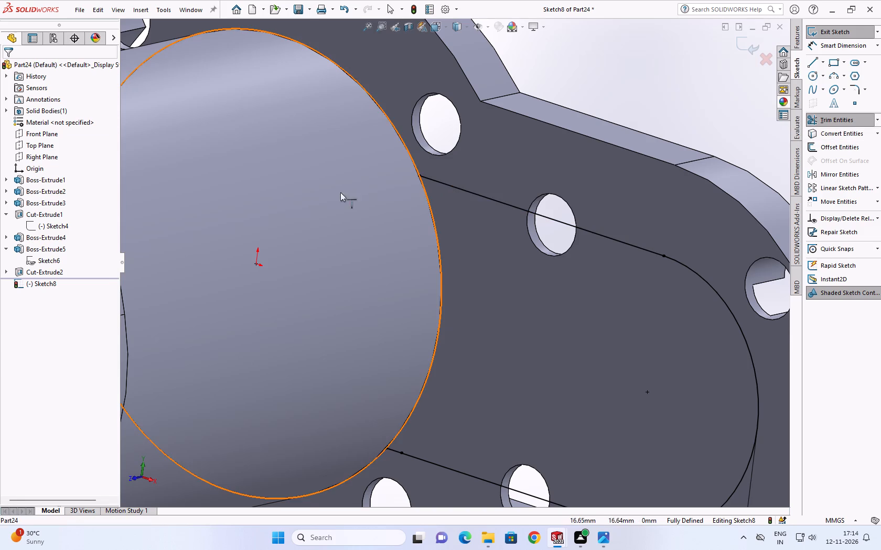
{"action": "scroll", "coordinate": [400, 166], "scroll_direction": "down", "scroll_amount": 2}
{"action": "scroll", "coordinate": [445, 193], "scroll_direction": "down", "scroll_amount": 5}
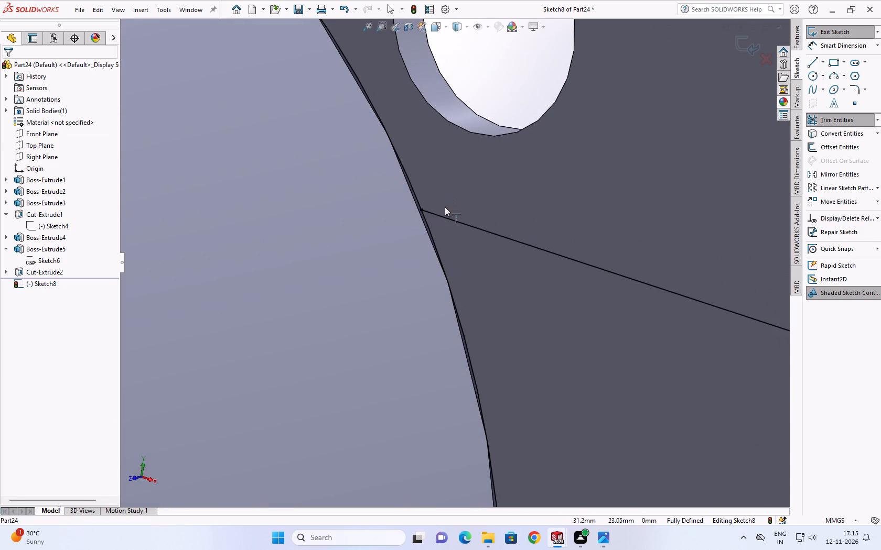
{"action": "scroll", "coordinate": [490, 233], "scroll_direction": "up", "scroll_amount": 9}
{"action": "scroll", "coordinate": [424, 430], "scroll_direction": "down", "scroll_amount": 2}
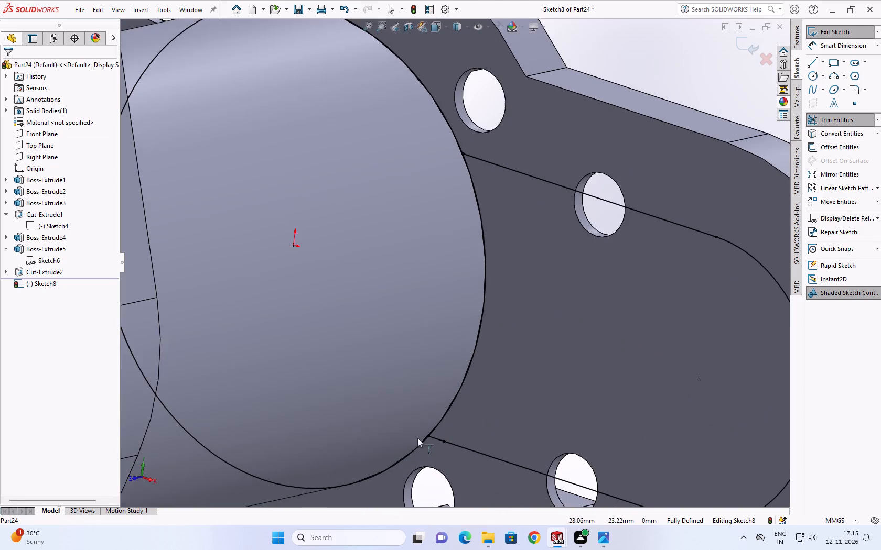
{"action": "scroll", "coordinate": [434, 439], "scroll_direction": "down", "scroll_amount": 3}
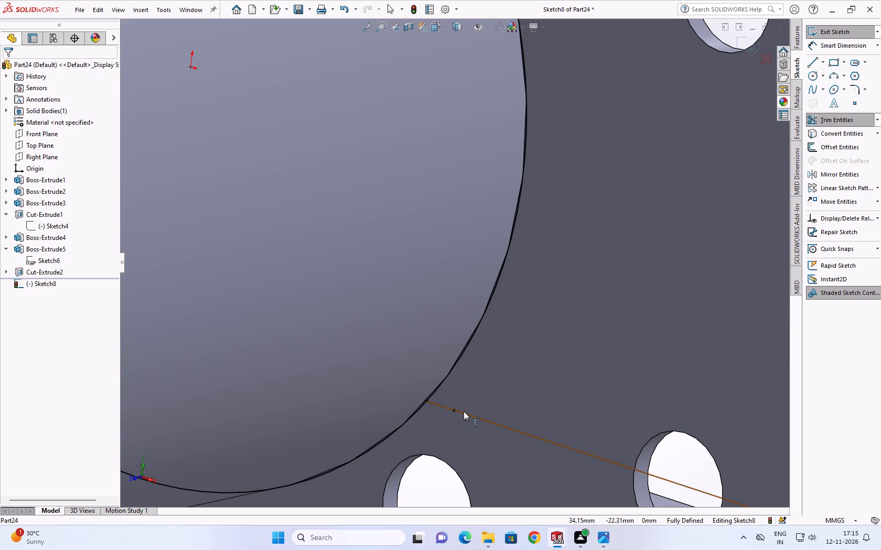
{"action": "left_click", "coordinate": [464, 411]}
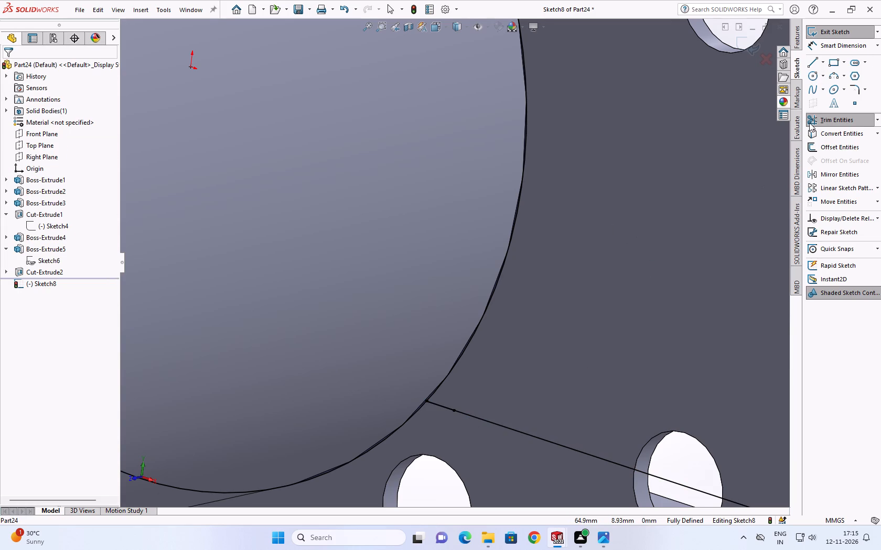
Trim the leftover short line and the circle's far arc to leave one closed profile between the tube and rounded end.
{"action": "left_click", "coordinate": [826, 124]}
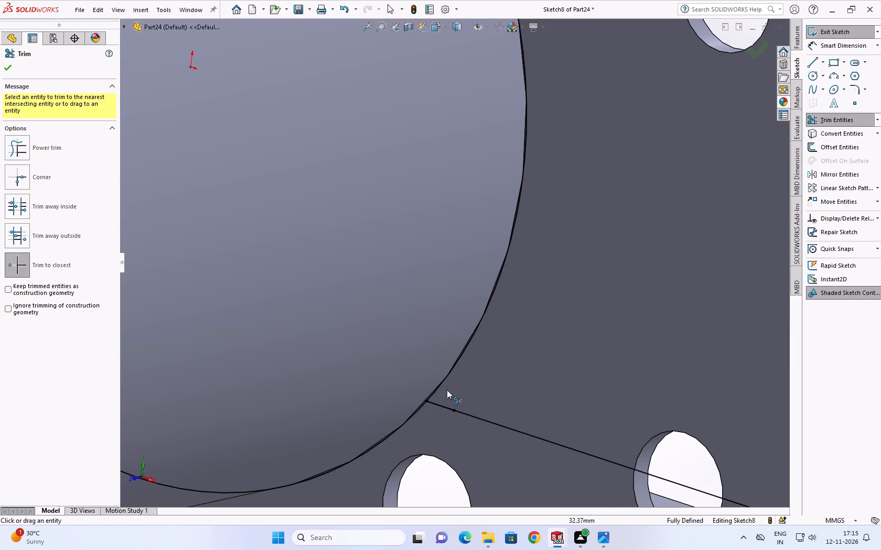
{"action": "left_click", "coordinate": [439, 404]}
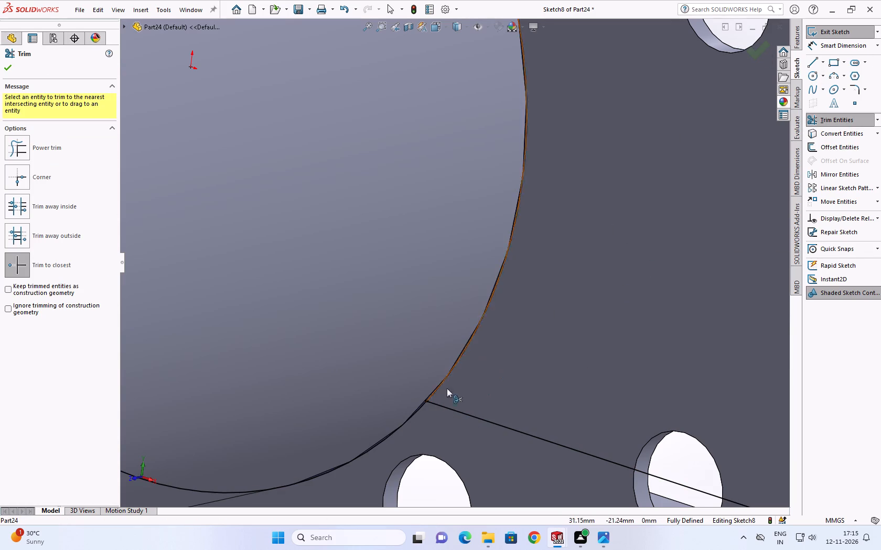
{"action": "left_click", "coordinate": [377, 444]}
{"action": "scroll", "coordinate": [436, 391], "scroll_direction": "up", "scroll_amount": 4}
{"action": "scroll", "coordinate": [455, 315], "scroll_direction": "up", "scroll_amount": 3}
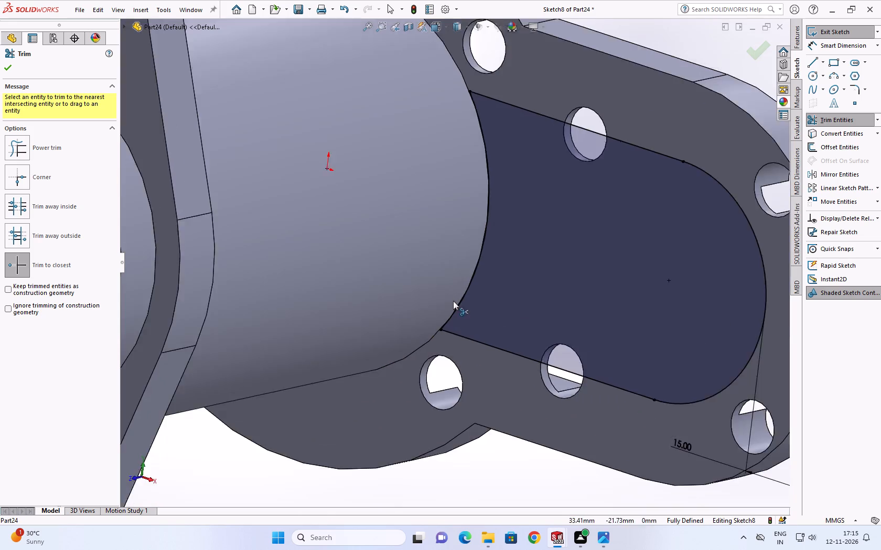
{"action": "scroll", "coordinate": [453, 301], "scroll_direction": "up", "scroll_amount": 2}
{"action": "middle_click_drag", "start_coordinate": [441, 237], "coordinate": [500, 204]}
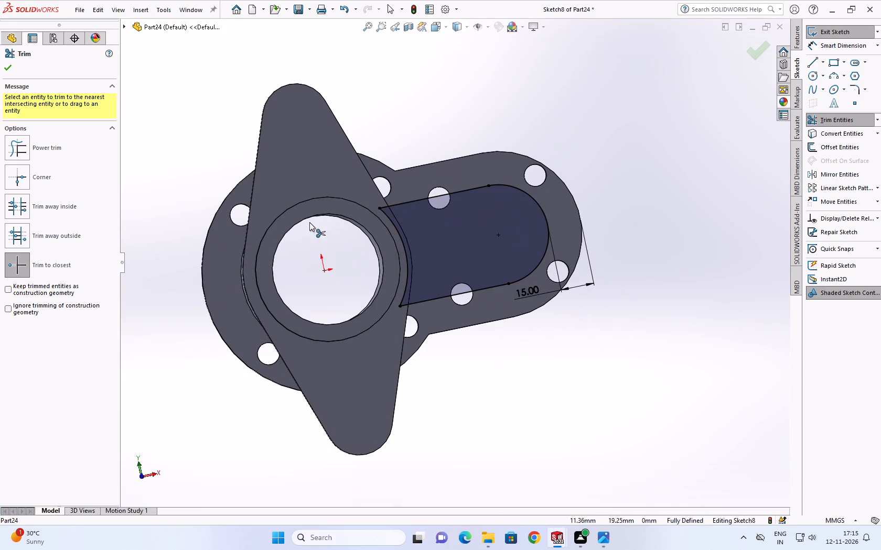
{"action": "left_click", "coordinate": [4, 69]}
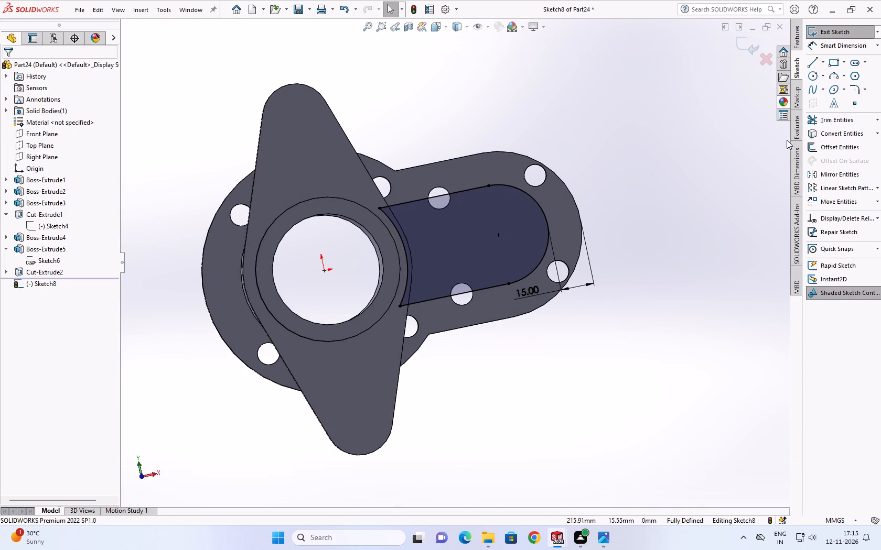
Extrude the closed profile as a Blind boss 40 mm upward from the base plate, with Merge result on.
{"action": "left_click", "coordinate": [791, 39]}
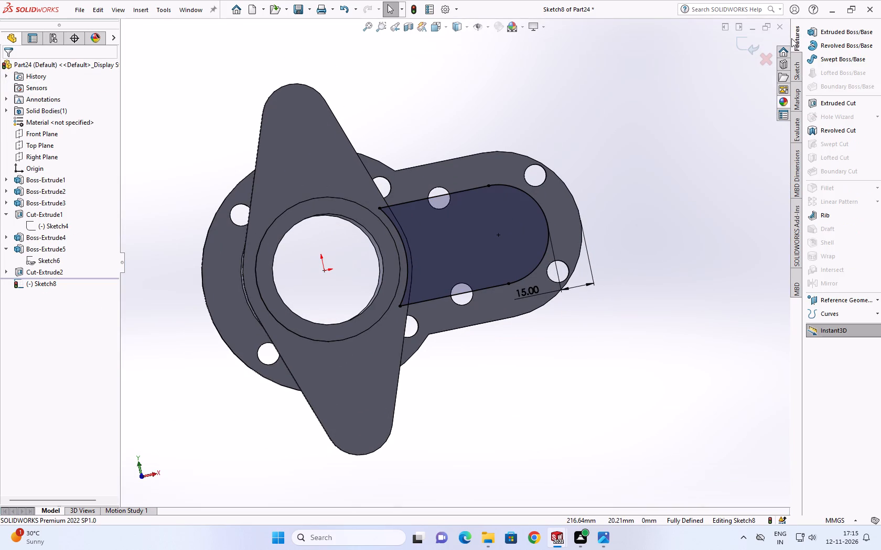
{"action": "left_click", "coordinate": [814, 32]}
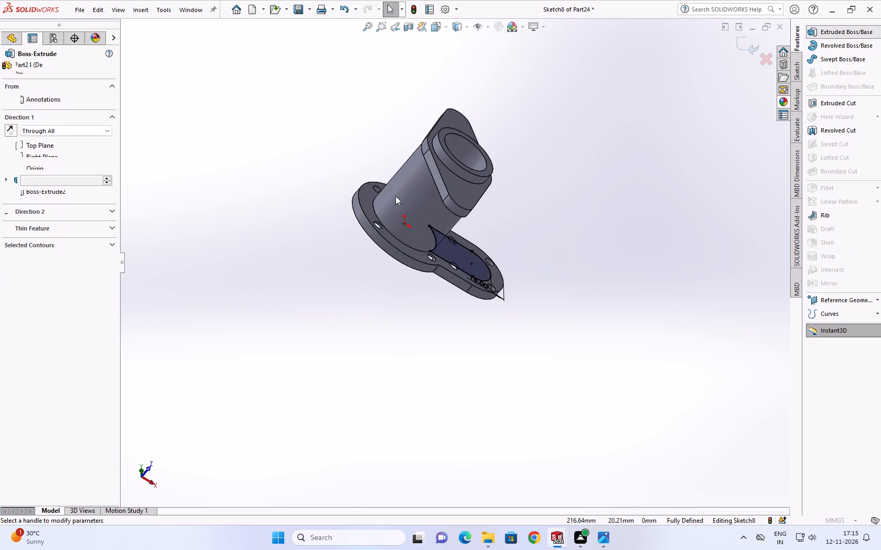
{"action": "left_click", "coordinate": [81, 133]}
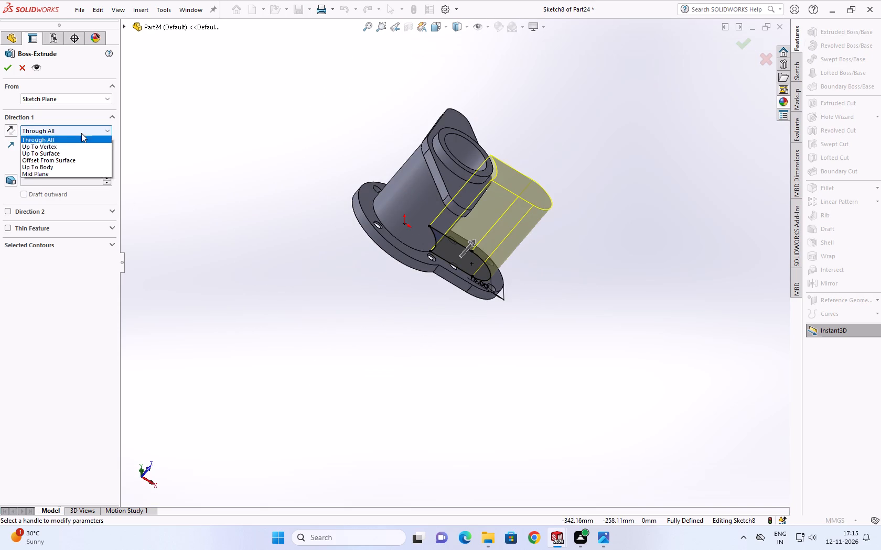
{"action": "left_click", "coordinate": [59, 137]}
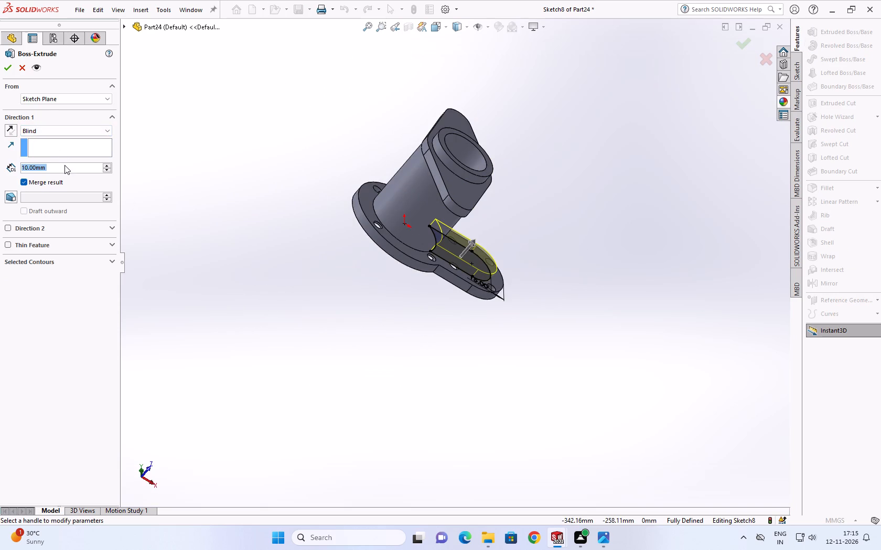
{"action": "left_click", "coordinate": [65, 165]}
{"action": "double_click", "coordinate": [111, 164]}
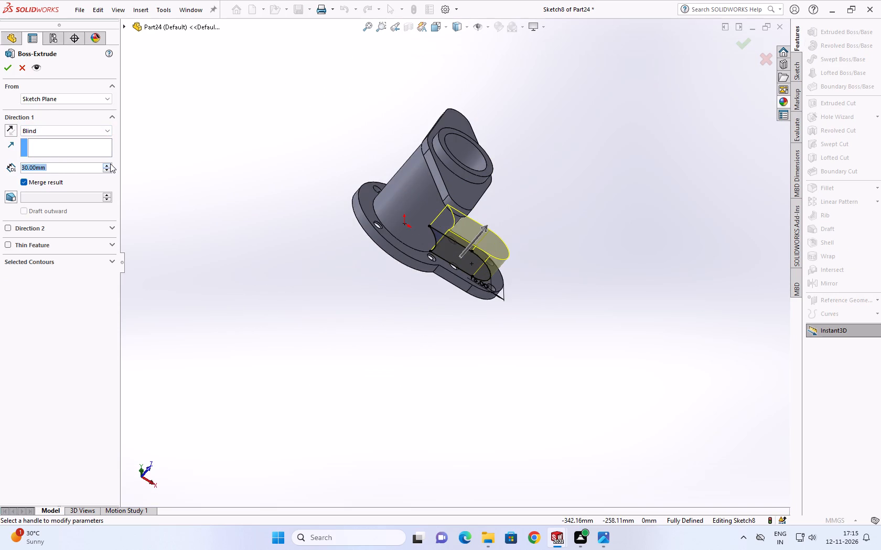
{"action": "left_click", "coordinate": [110, 163]}
{"action": "middle_click_drag", "start_coordinate": [369, 192], "coordinate": [325, 159]}
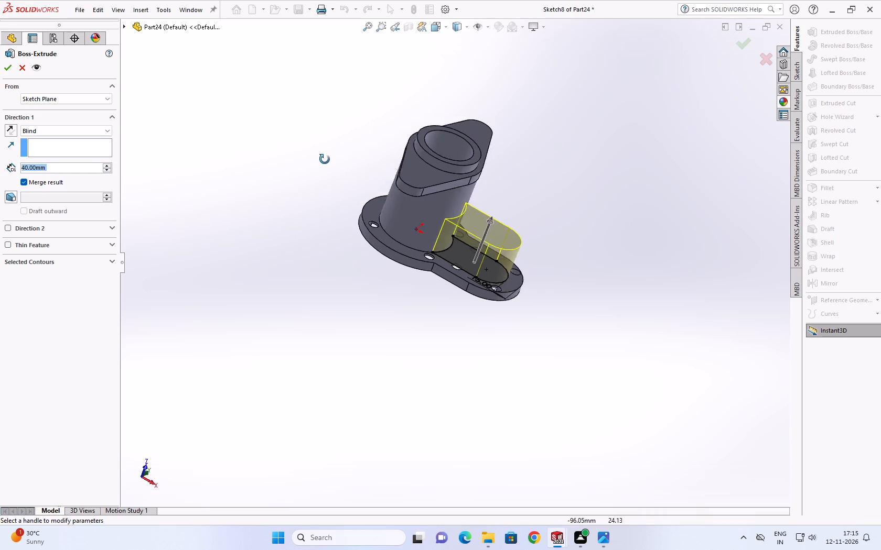
{"action": "middle_click_drag", "start_coordinate": [325, 159], "coordinate": [362, 106]}
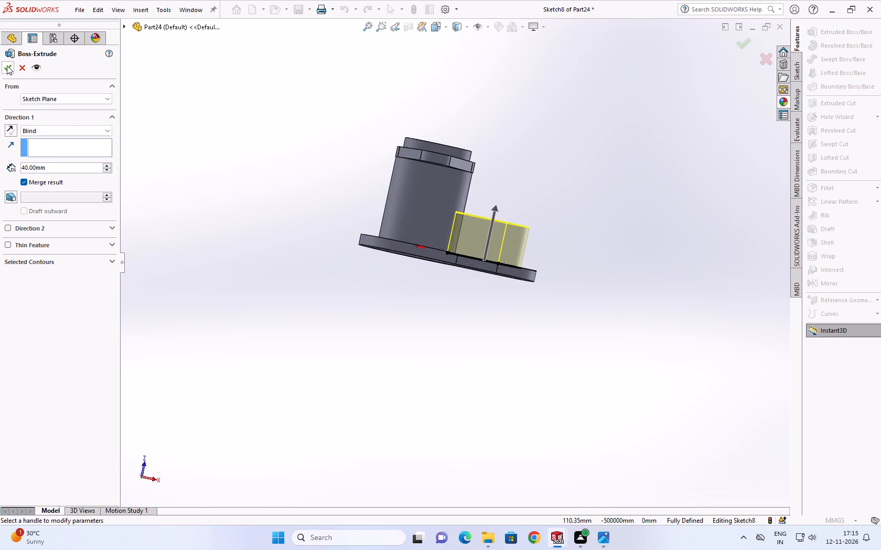
{"action": "left_click", "coordinate": [7, 65]}
{"action": "middle_click_drag", "start_coordinate": [319, 125], "coordinate": [325, 177]}
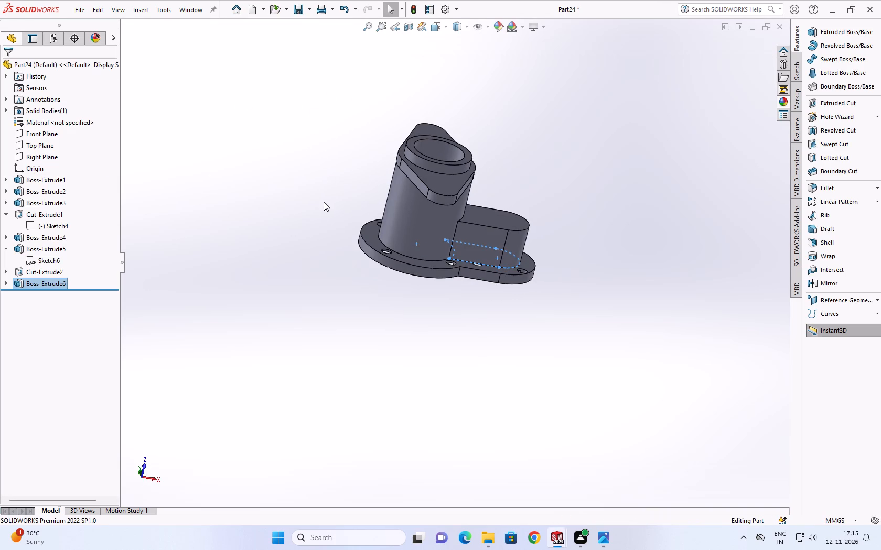
{"action": "left_click", "coordinate": [324, 201]}
Delete the Cut-Extrude1 base-hole feature while keeping its hole sketch.
{"action": "middle_click_drag", "start_coordinate": [396, 181], "coordinate": [363, 269]}
{"action": "scroll", "coordinate": [380, 206], "scroll_direction": "down", "scroll_amount": 1}
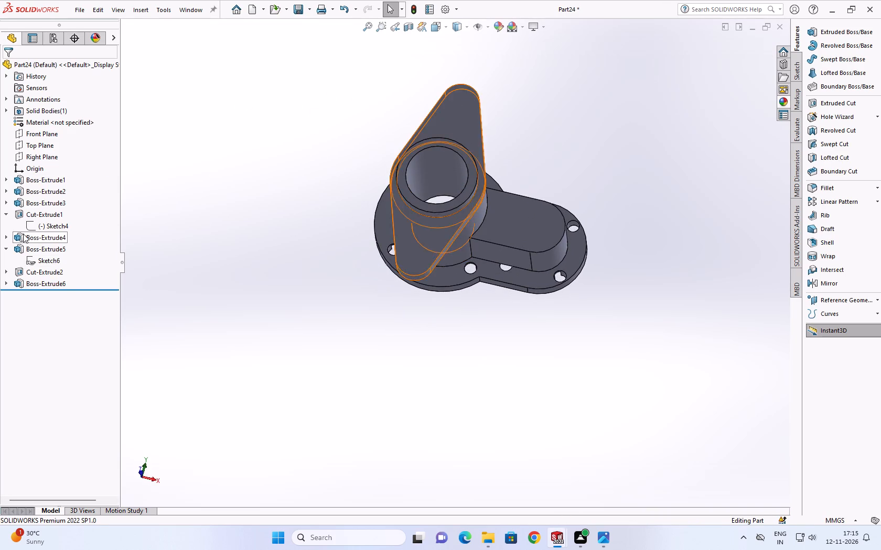
{"action": "left_click", "coordinate": [27, 215]}
{"action": "right_click", "coordinate": [27, 215]}
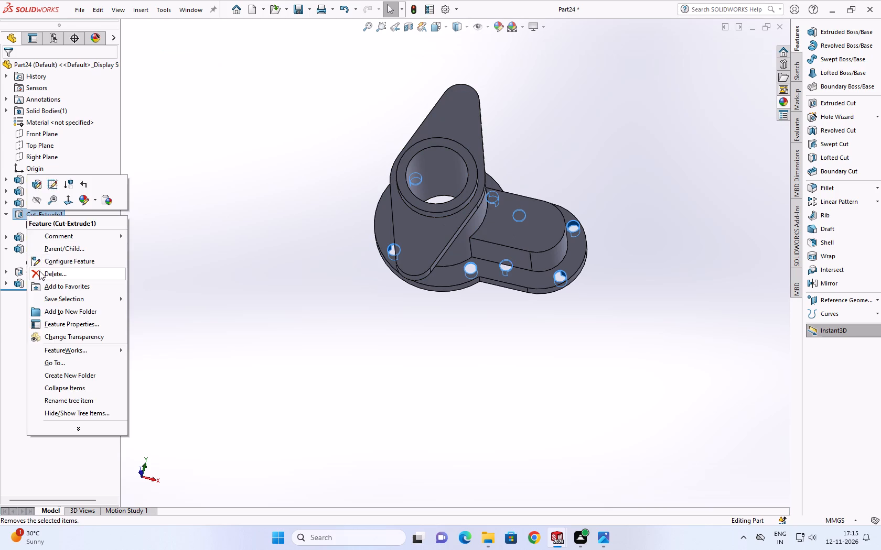
{"action": "left_click", "coordinate": [39, 271]}
{"action": "left_click", "coordinate": [379, 216]}
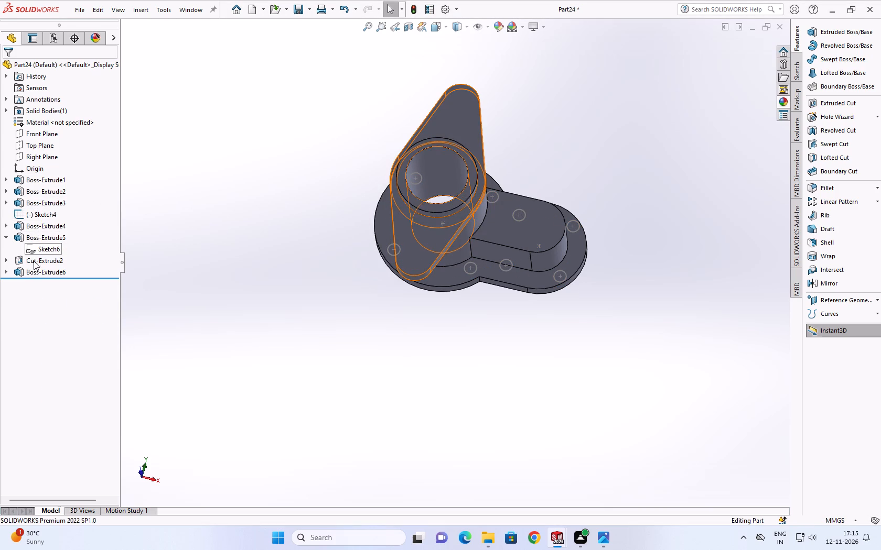
Edit the base-hole sketch and set the circle diameters of both hole patterns to 5 mm.
{"action": "left_click", "coordinate": [42, 211]}
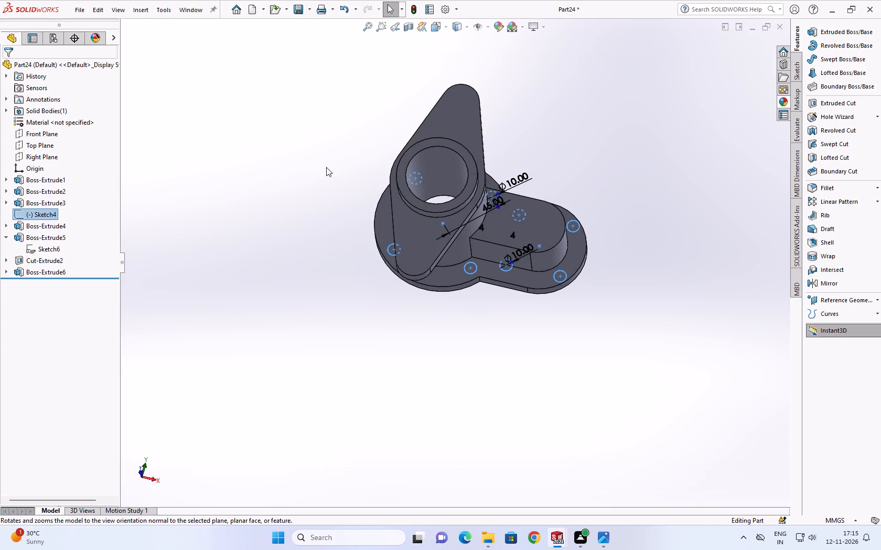
{"action": "left_click", "coordinate": [17, 208]}
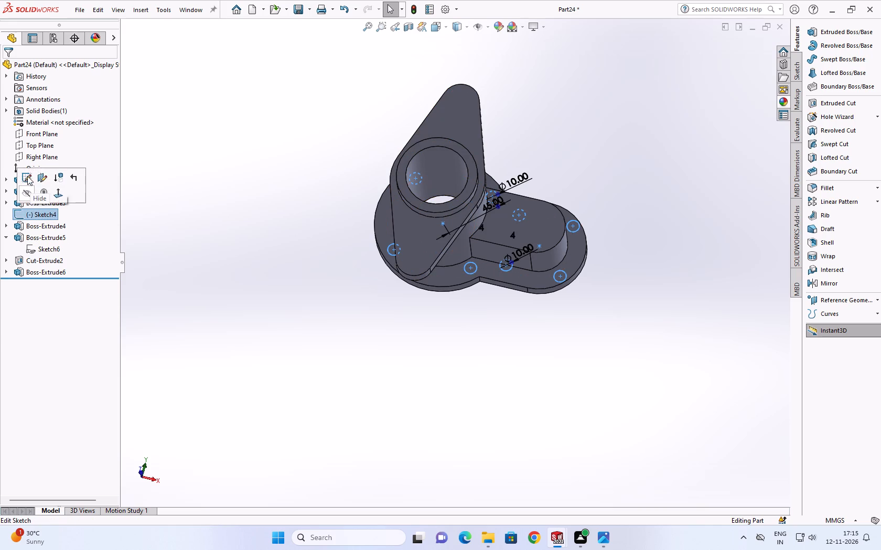
{"action": "left_click", "coordinate": [27, 176]}
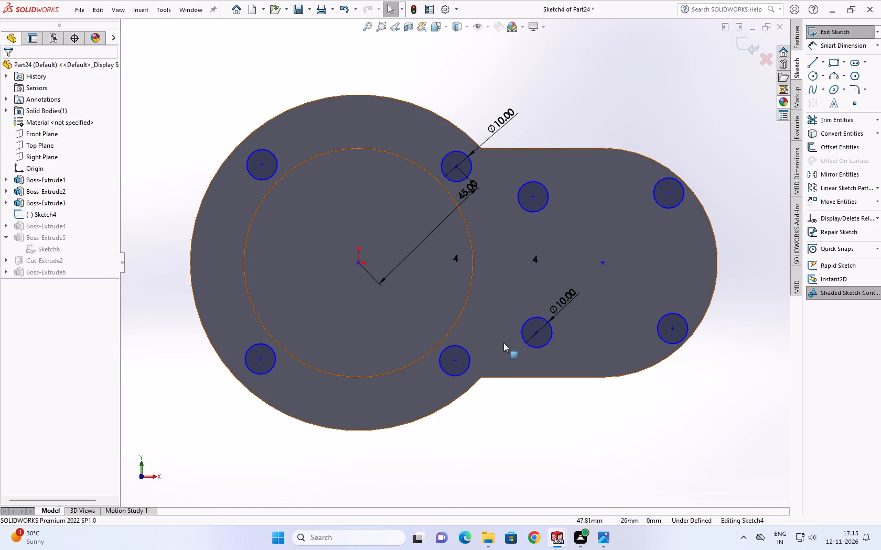
{"action": "double_click", "coordinate": [504, 118]}
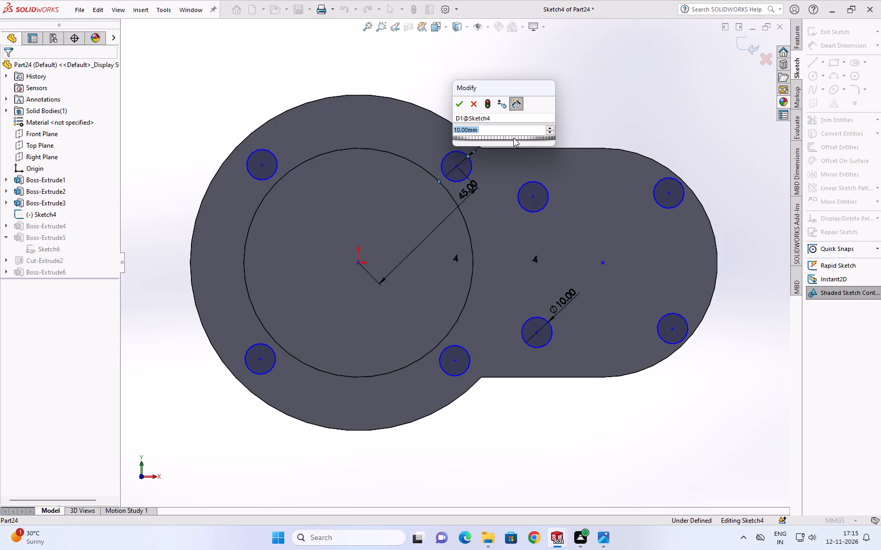
{"action": "key", "text": "5"}
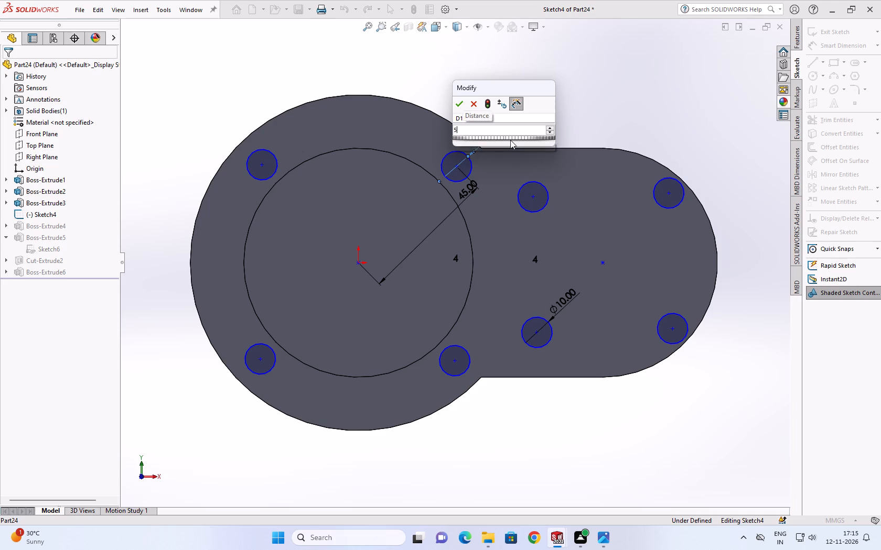
{"action": "key", "text": "Return"}
{"action": "scroll", "coordinate": [484, 142], "scroll_direction": "down", "scroll_amount": 2}
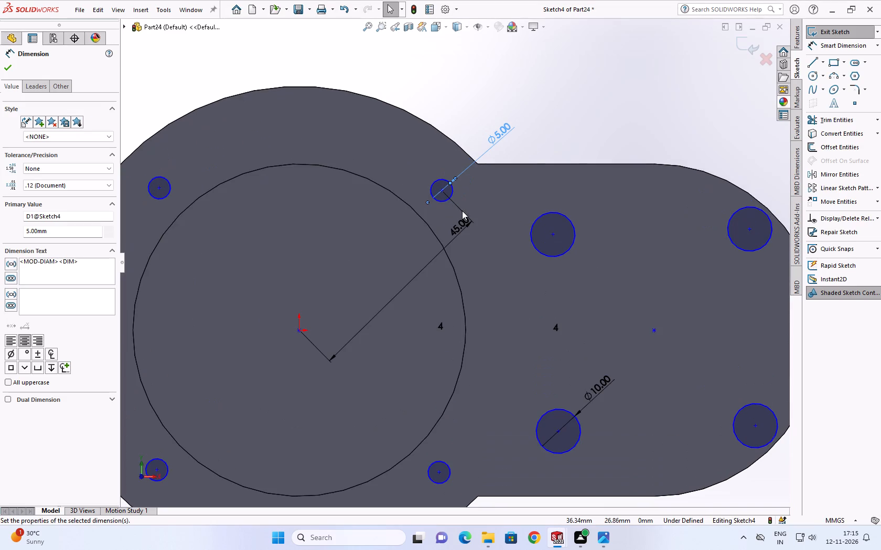
{"action": "double_click", "coordinate": [596, 388]}
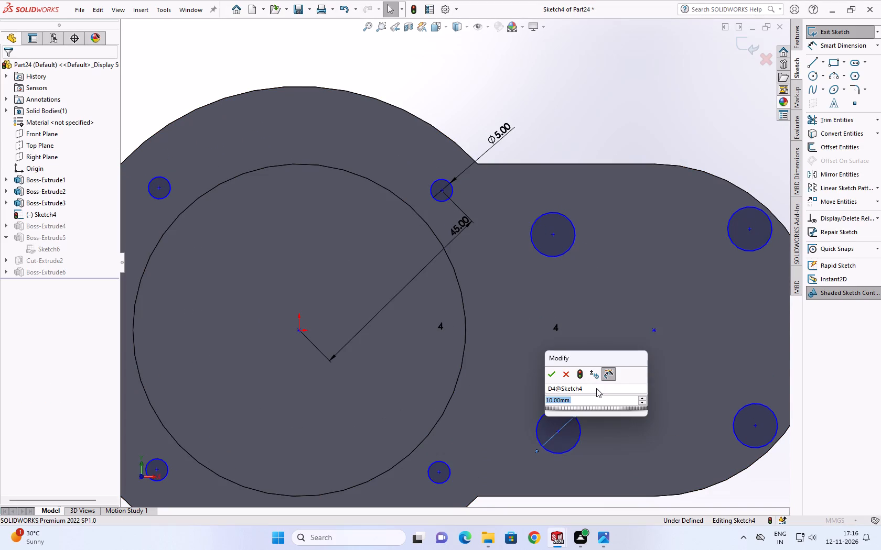
{"action": "key", "text": "5"}
{"action": "key", "text": "Return"}
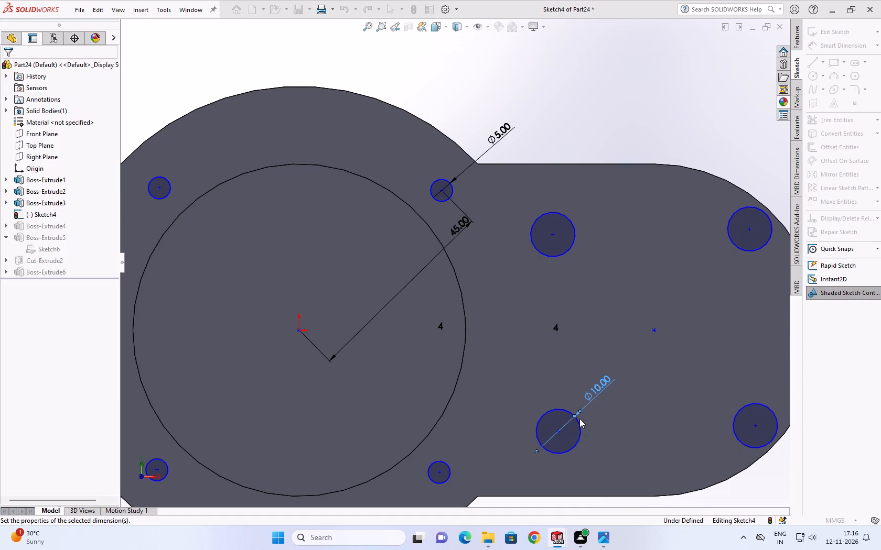
Dimension the seed hole's centre on the rounded extension 10 mm from the plate's lower straight edge.
{"action": "left_click", "coordinate": [557, 432]}
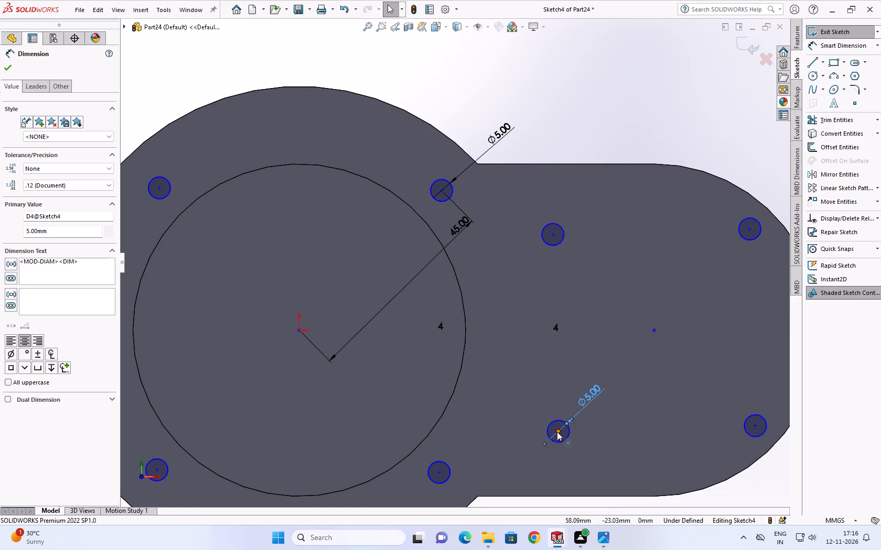
{"action": "left_click", "coordinate": [841, 45]}
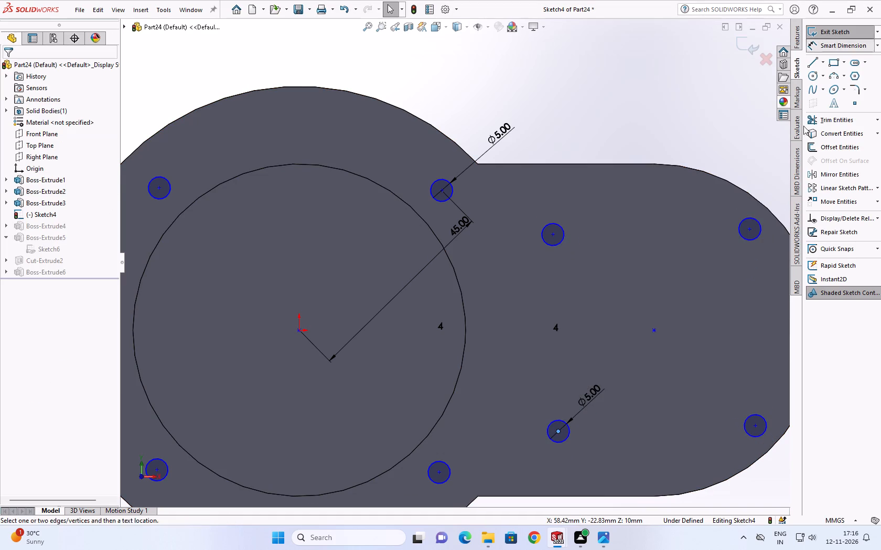
{"action": "left_click", "coordinate": [560, 433]}
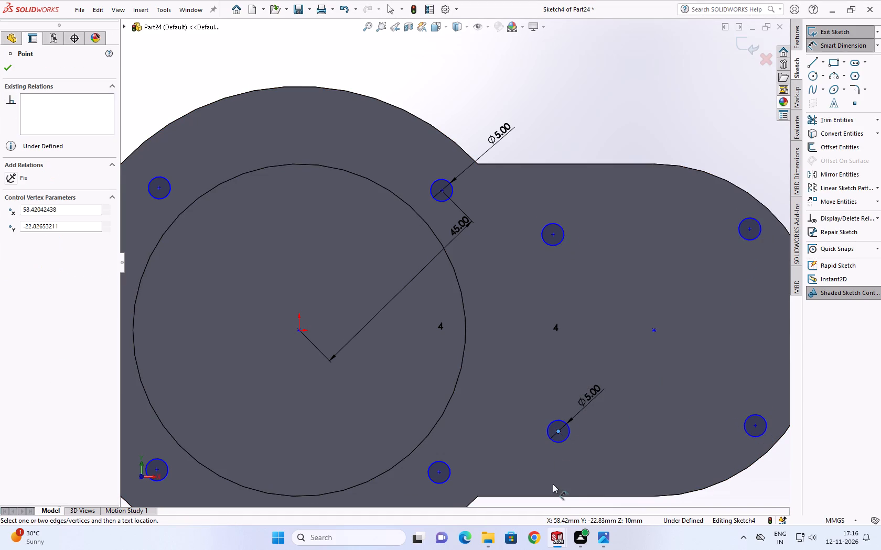
{"action": "left_click", "coordinate": [552, 497]}
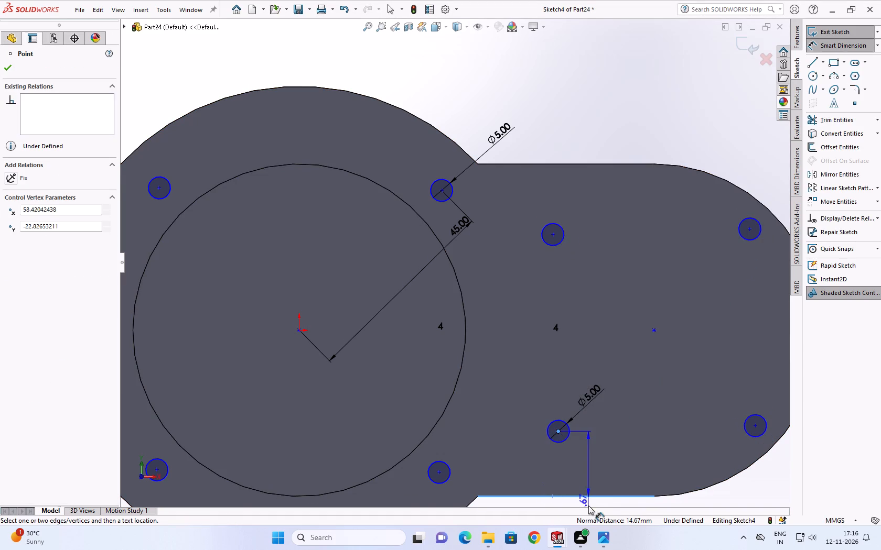
{"action": "scroll", "coordinate": [588, 501], "scroll_direction": "up", "scroll_amount": 2}
{"action": "left_click", "coordinate": [566, 469]}
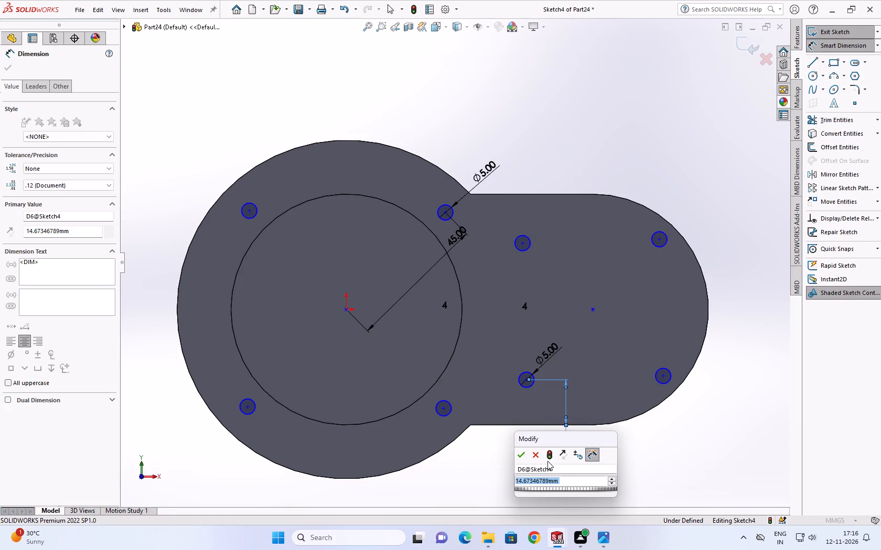
{"action": "type", "text": "10"}
{"action": "key", "text": "Return"}
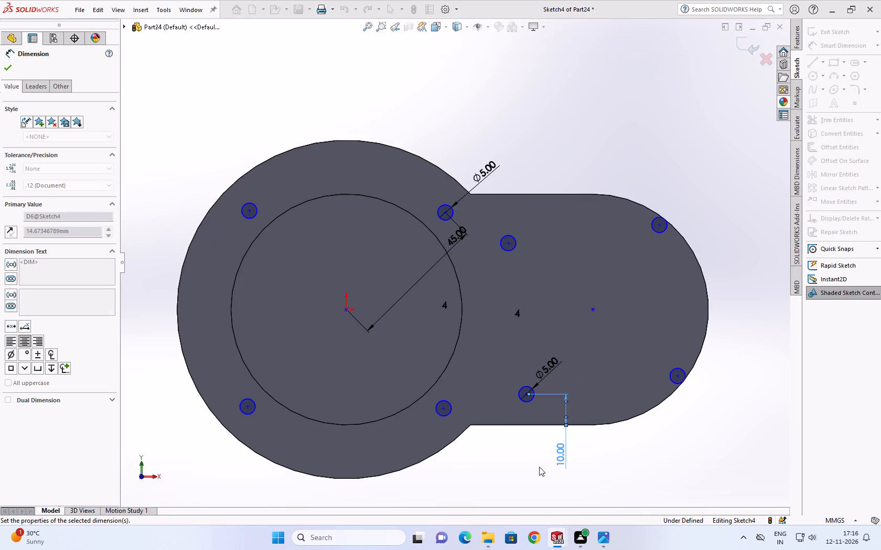
{"action": "scroll", "coordinate": [514, 333], "scroll_direction": "down", "scroll_amount": 1}
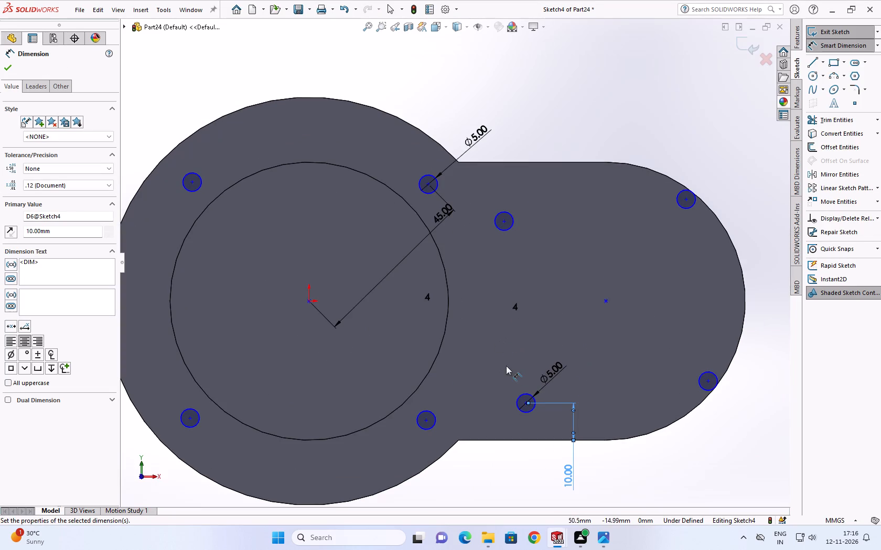
{"action": "key", "text": "grave"}
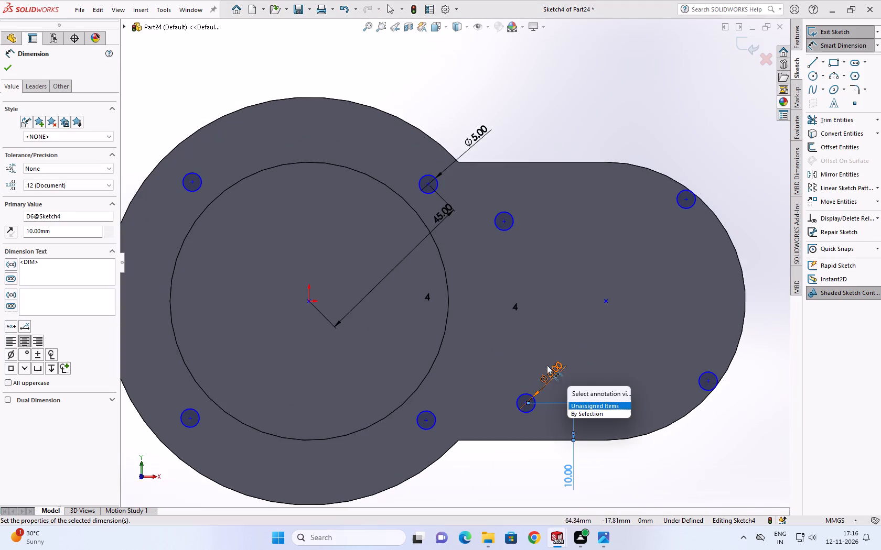
{"action": "key", "text": "Escape"}
{"action": "key", "text": "Escape"}
{"action": "key", "text": "Escape"}
{"action": "key", "text": "Escape"}
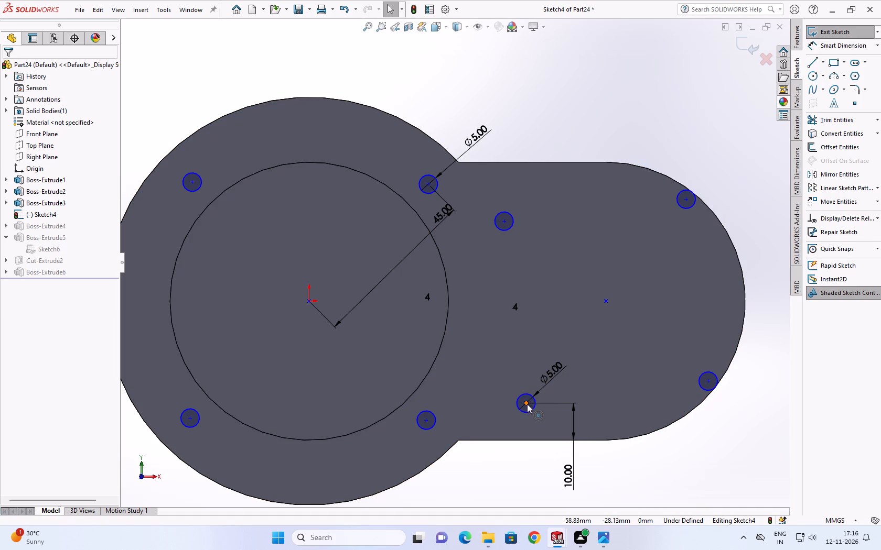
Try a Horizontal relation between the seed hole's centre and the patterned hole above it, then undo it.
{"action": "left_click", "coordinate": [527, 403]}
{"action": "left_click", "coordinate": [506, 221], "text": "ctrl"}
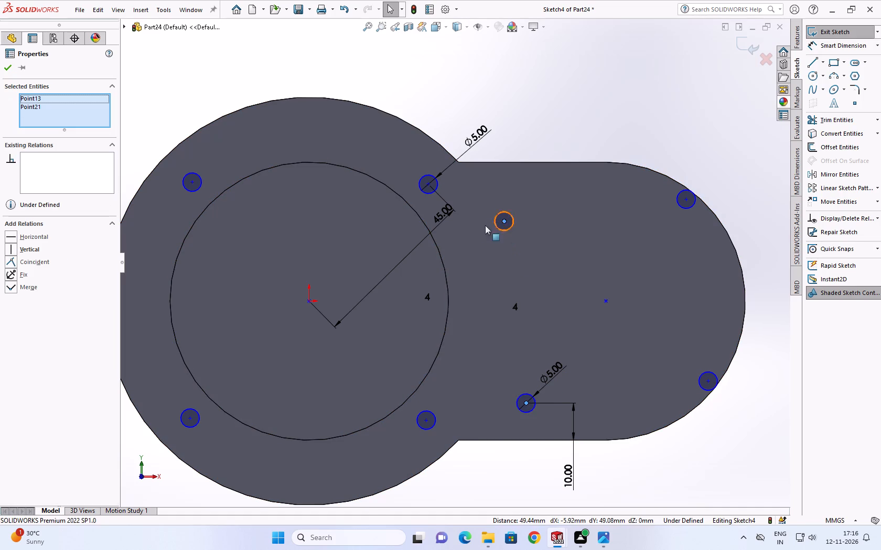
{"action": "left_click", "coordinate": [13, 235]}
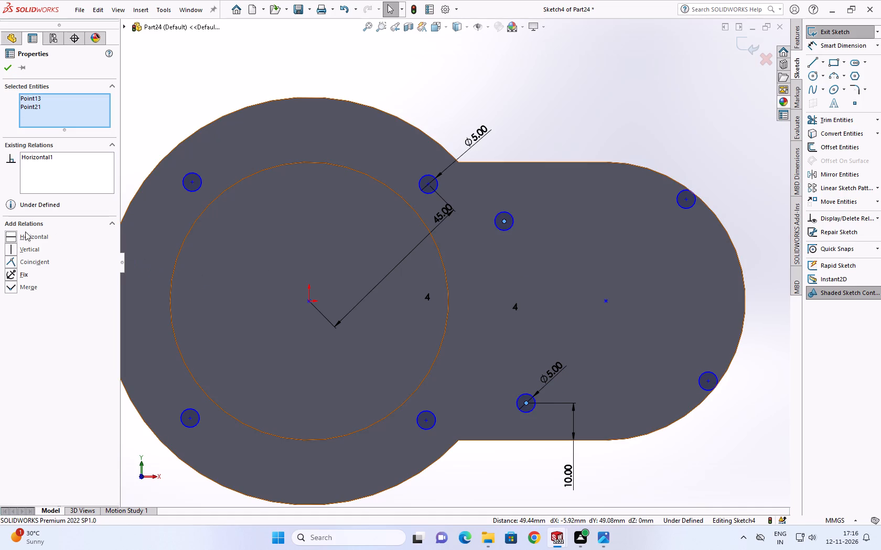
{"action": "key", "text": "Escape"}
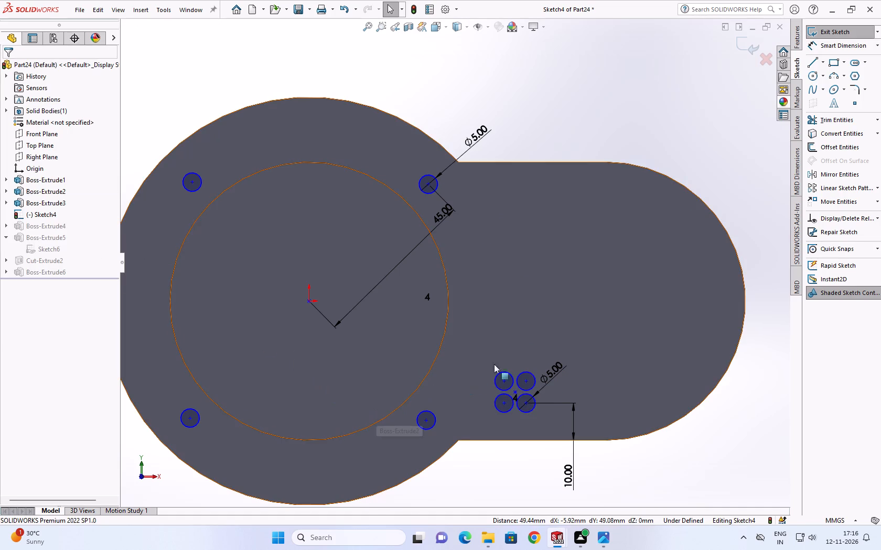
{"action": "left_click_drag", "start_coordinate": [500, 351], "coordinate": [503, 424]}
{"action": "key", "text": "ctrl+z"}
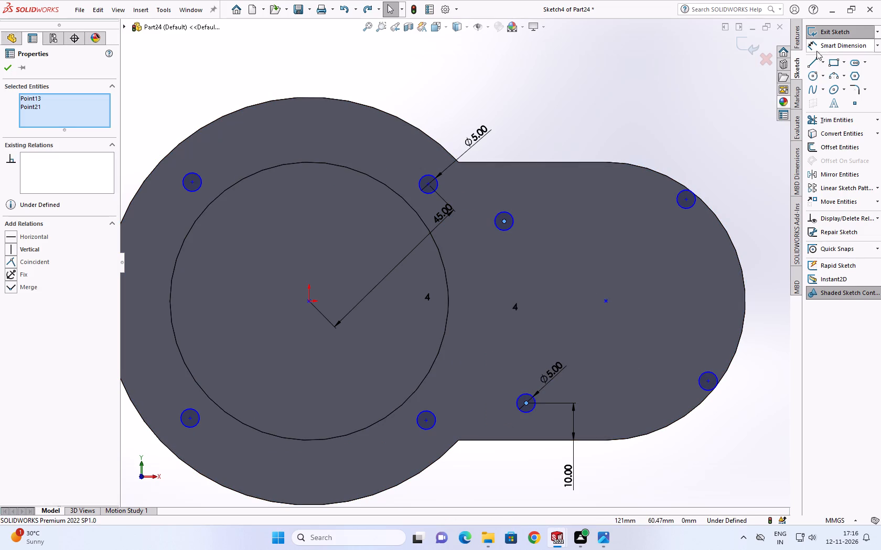
Trim away the three patterned circles on the rounded extension, keeping only the dimensioned seed circle and the tube-side holes.
{"action": "left_click", "coordinate": [813, 120]}
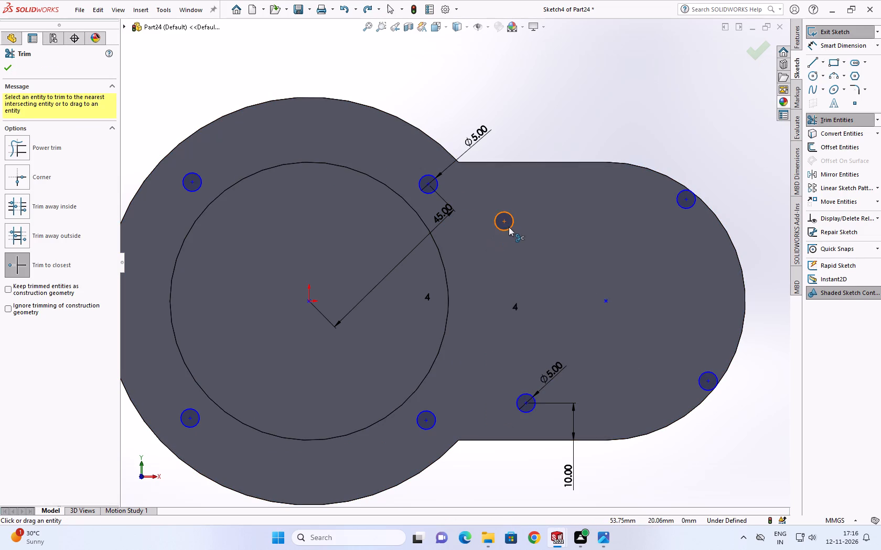
{"action": "left_click", "coordinate": [509, 227]}
{"action": "left_click", "coordinate": [684, 206]}
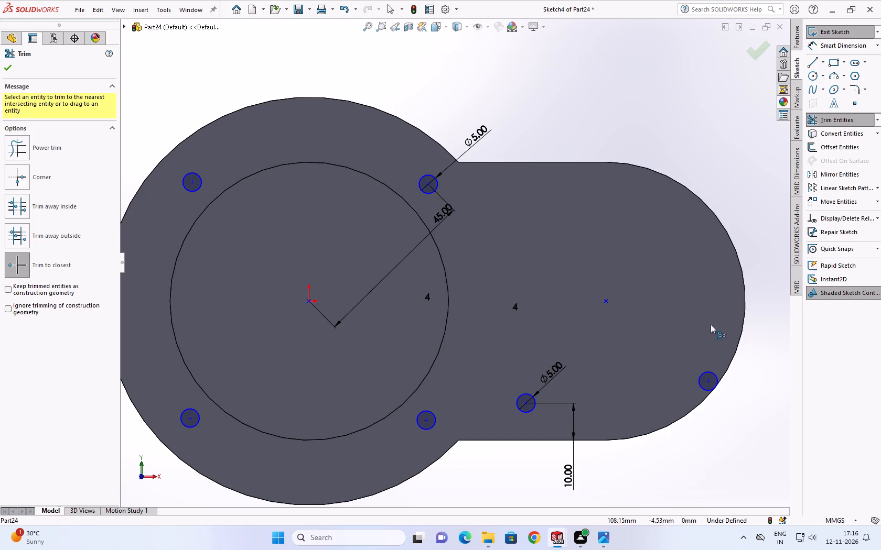
{"action": "left_click", "coordinate": [708, 375]}
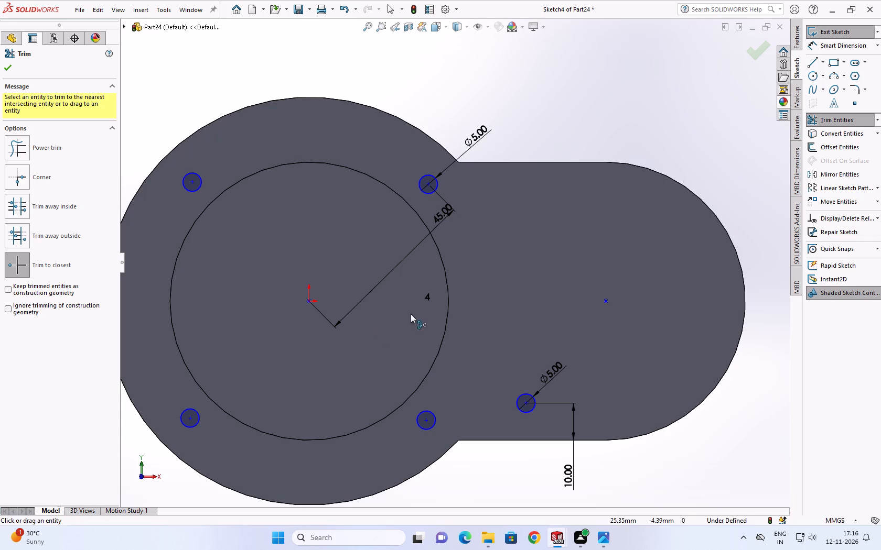
{"action": "scroll", "coordinate": [415, 315], "scroll_direction": "up", "scroll_amount": 3}
{"action": "scroll", "coordinate": [435, 362], "scroll_direction": "down", "scroll_amount": 3}
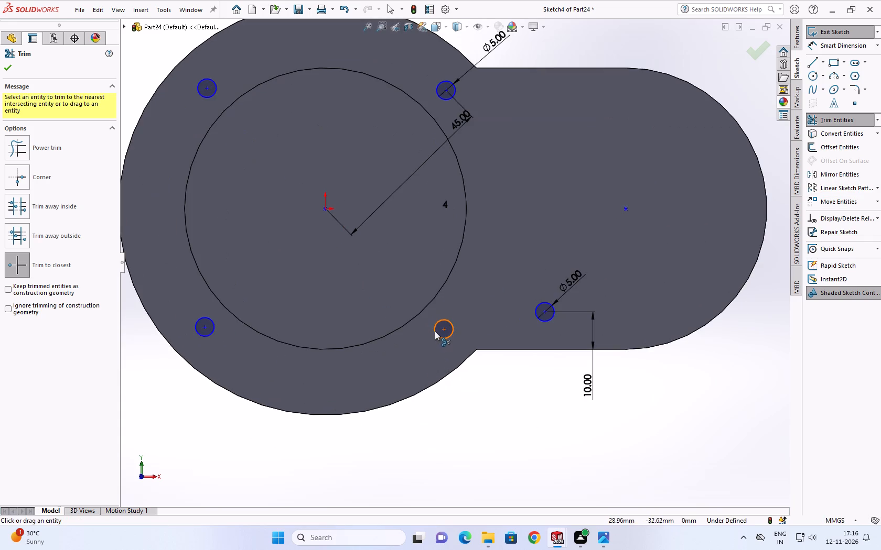
{"action": "left_click_drag", "start_coordinate": [435, 331], "coordinate": [433, 344]}
{"action": "key", "text": "Escape"}
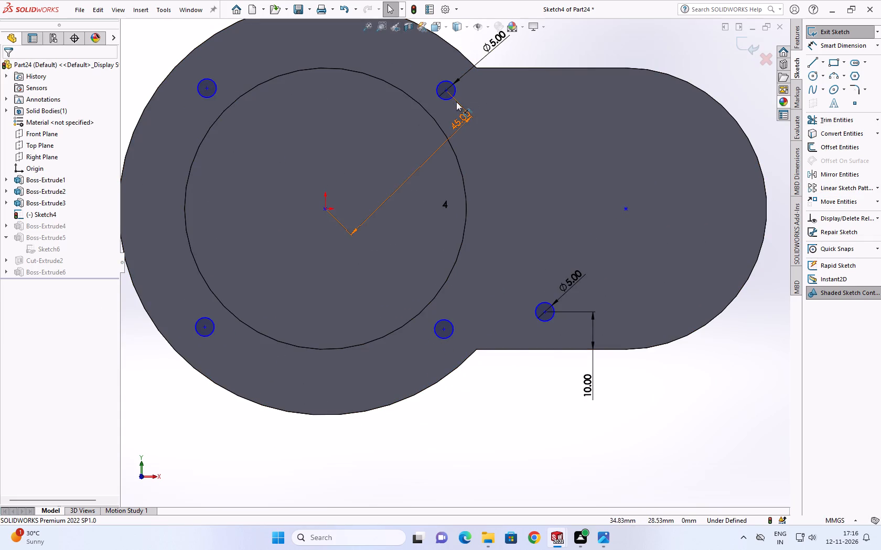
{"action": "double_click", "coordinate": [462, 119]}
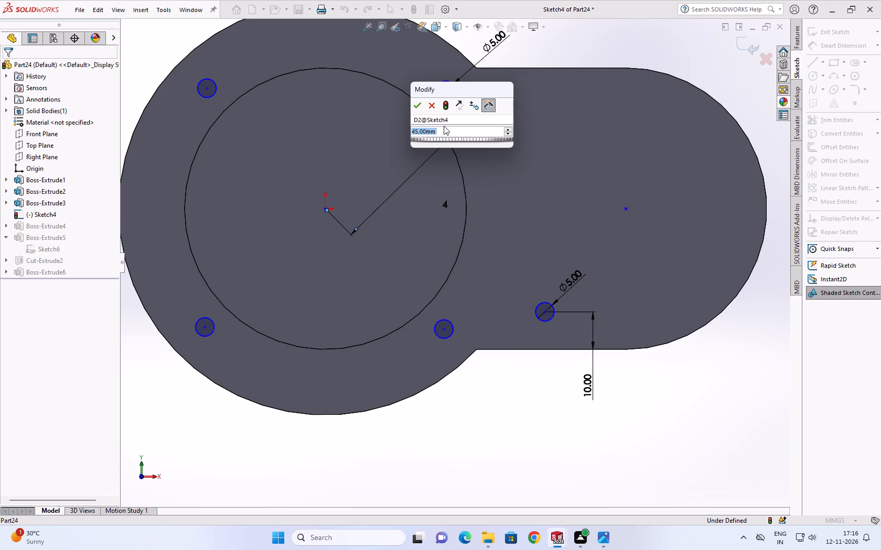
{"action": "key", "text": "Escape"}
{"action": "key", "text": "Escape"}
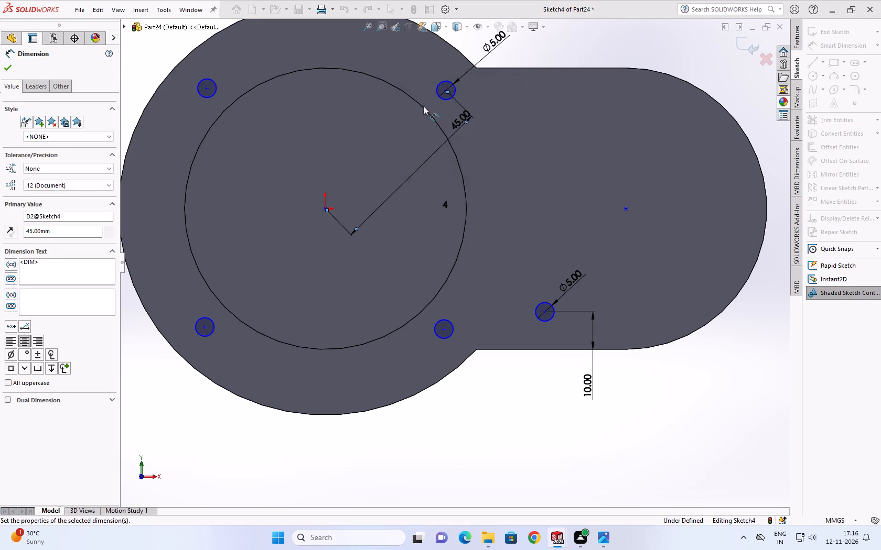
Sketch a horizontal construction centerline about 38 mm long from near the tube to the rounded extension's arc centre.
{"action": "scroll", "coordinate": [529, 103], "scroll_direction": "up", "scroll_amount": 1}
{"action": "scroll", "coordinate": [474, 119], "scroll_direction": "up", "scroll_amount": 2}
{"action": "middle_click_drag", "start_coordinate": [505, 153], "coordinate": [503, 128]}
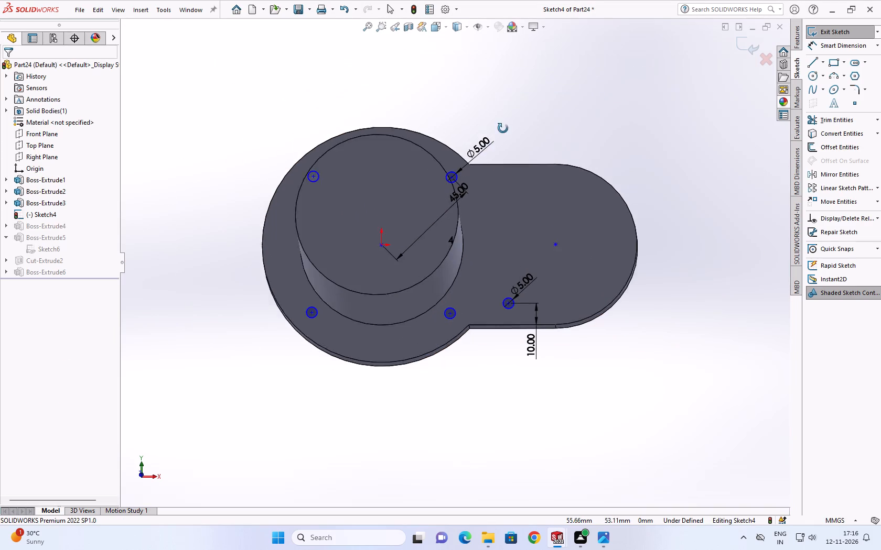
{"action": "middle_click_drag", "start_coordinate": [503, 128], "coordinate": [491, 105]}
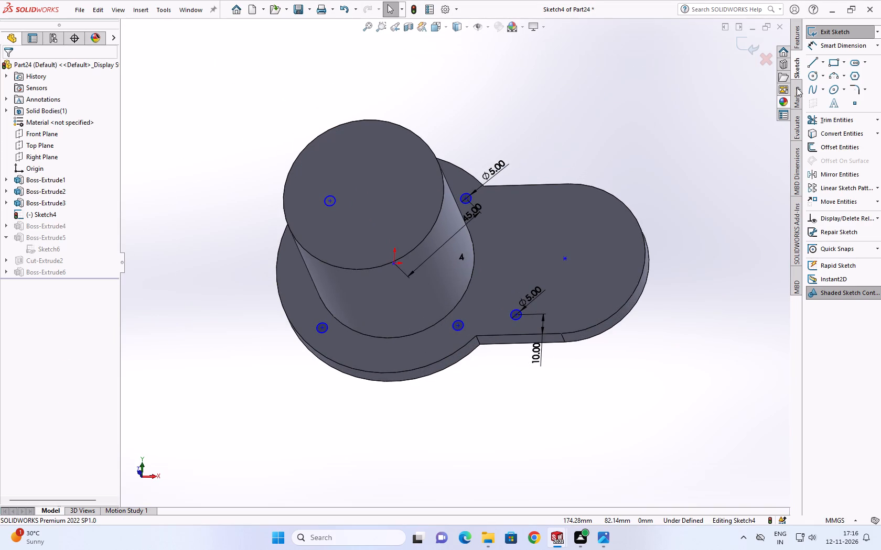
{"action": "left_click", "coordinate": [814, 79]}
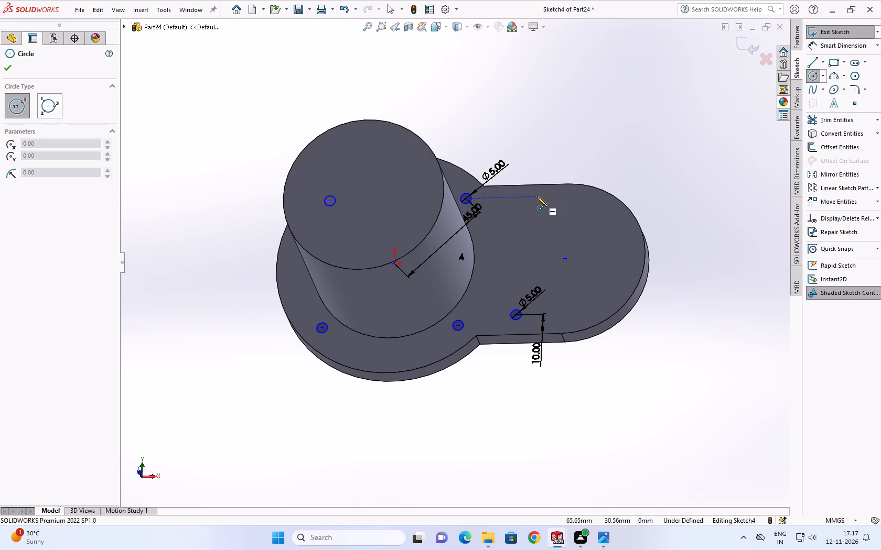
{"action": "left_click", "coordinate": [823, 60]}
{"action": "left_click", "coordinate": [805, 71]}
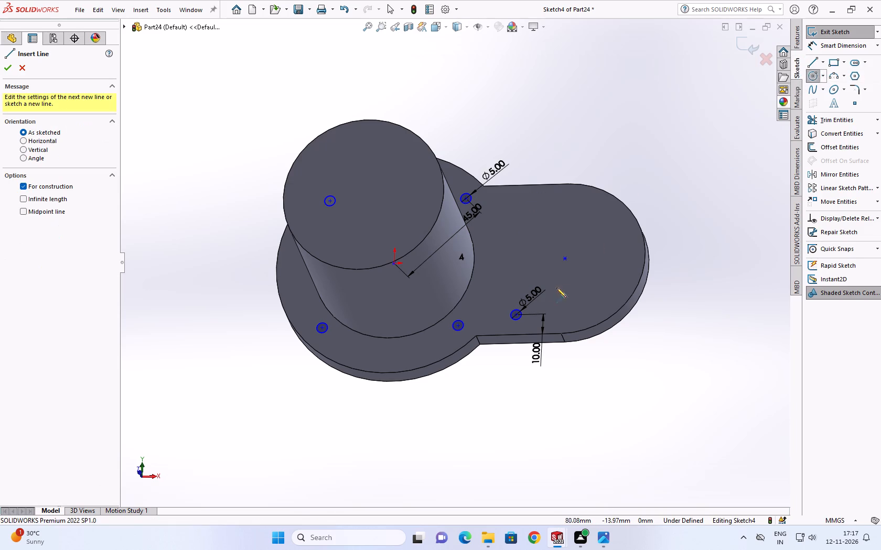
{"action": "left_click", "coordinate": [485, 260]}
{"action": "left_click", "coordinate": [565, 260]}
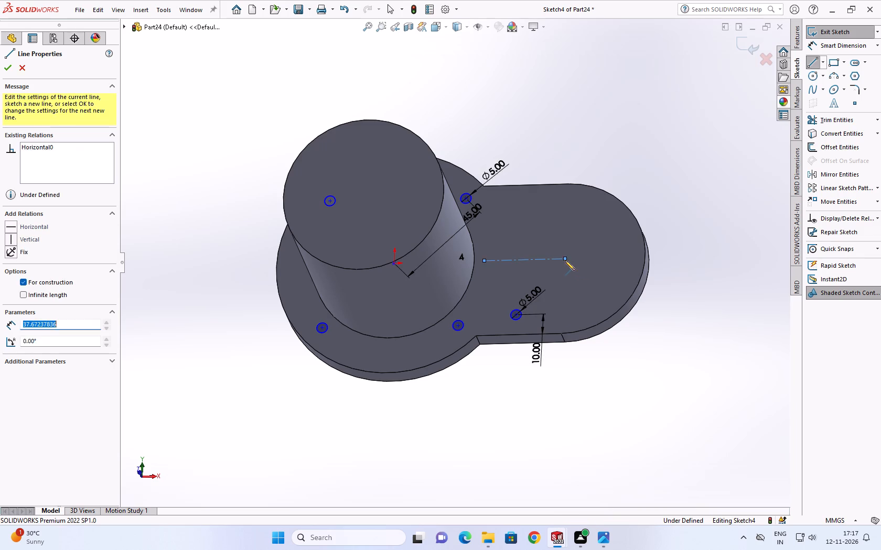
{"action": "scroll", "coordinate": [566, 262], "scroll_direction": "down", "scroll_amount": 2}
{"action": "key", "text": "Escape"}
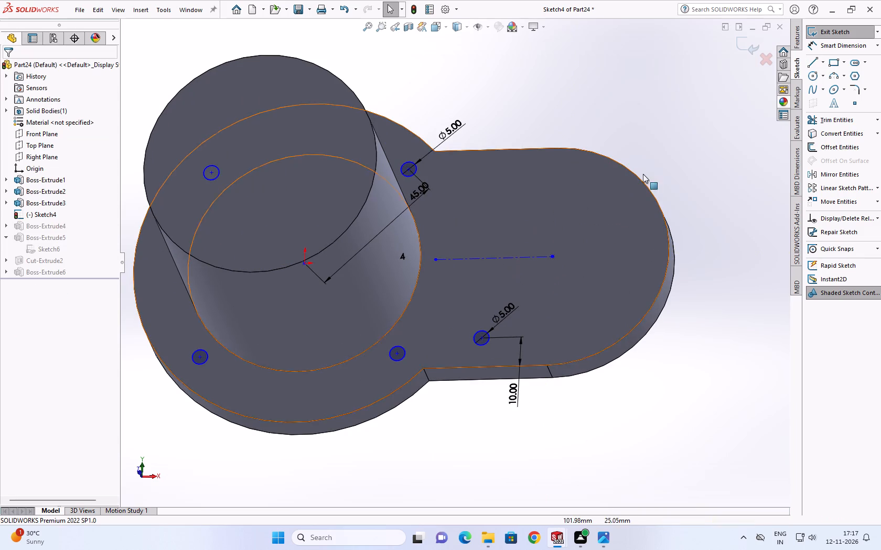
Mirror the dimensioned 5 mm seed circle on the extension about the construction centerline, keeping the original.
{"action": "left_click", "coordinate": [868, 179]}
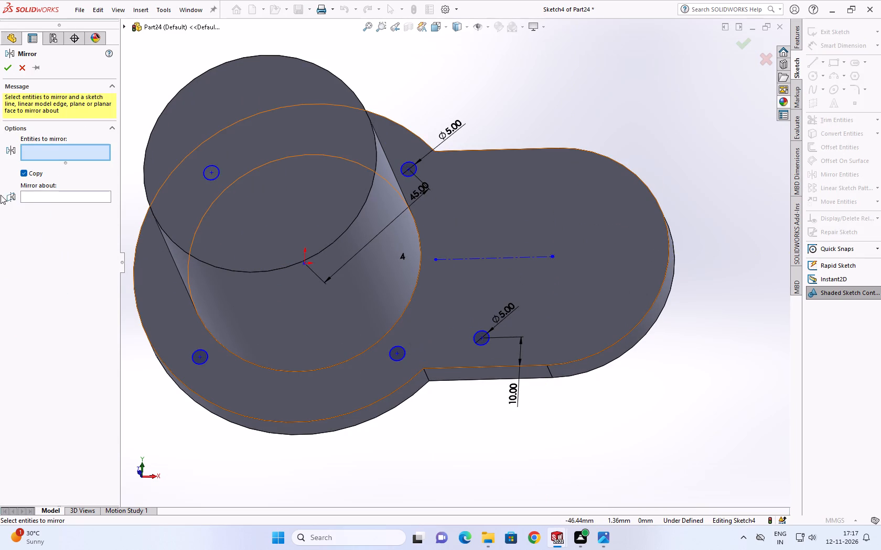
{"action": "left_click", "coordinate": [480, 345]}
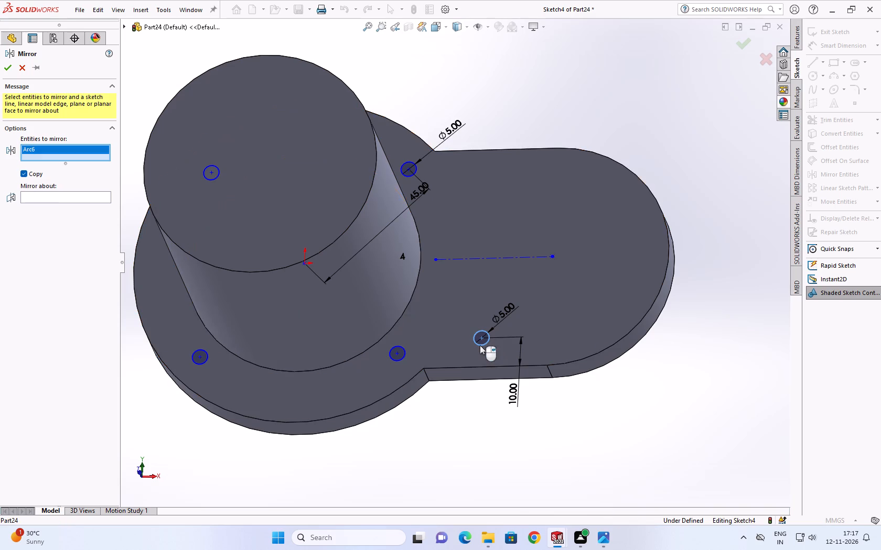
{"action": "left_click", "coordinate": [39, 199]}
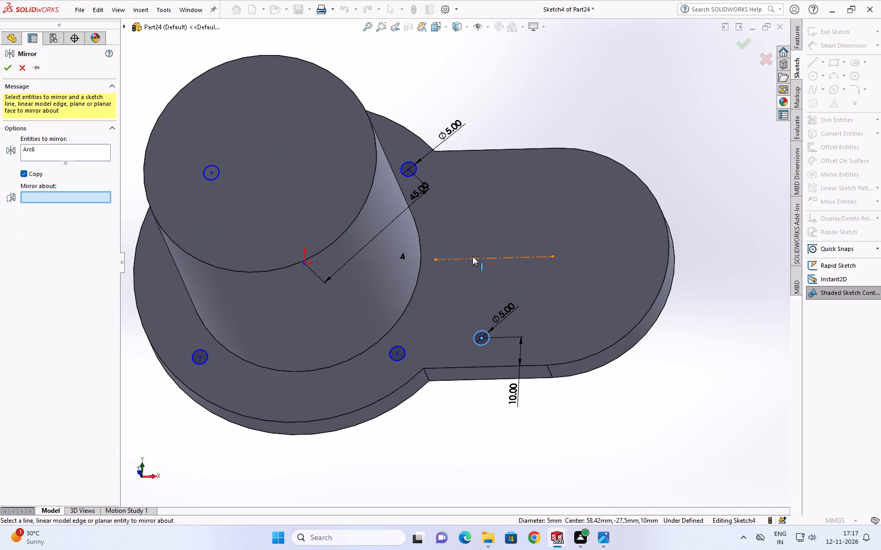
{"action": "left_click", "coordinate": [472, 256]}
{"action": "left_click", "coordinate": [7, 68]}
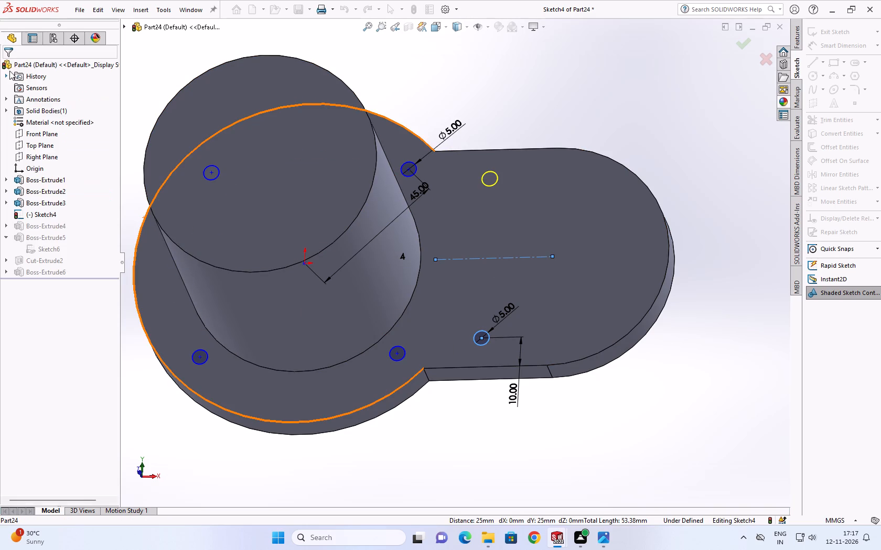
Sketch a circle of about 2.2 mm radius in line with the centerline, just inside the extension's rounded end.
{"action": "left_click", "coordinate": [813, 77]}
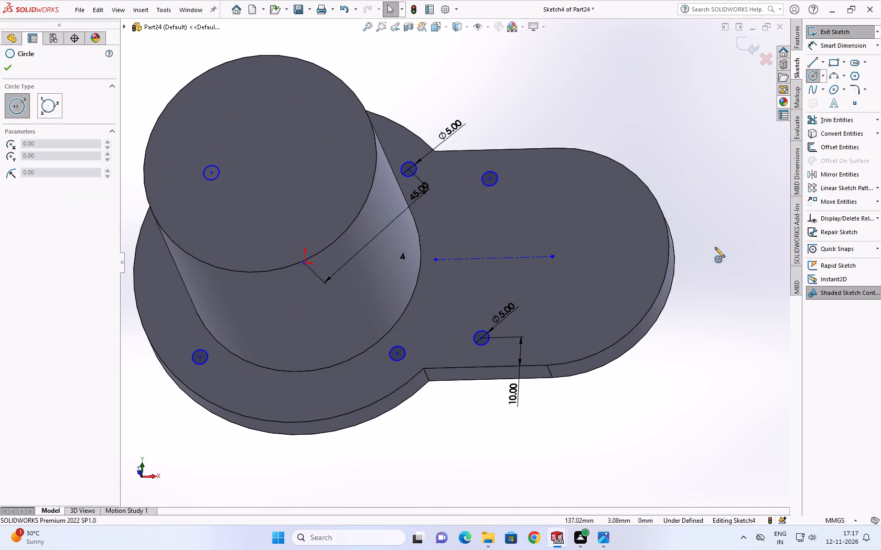
{"action": "left_click", "coordinate": [657, 254]}
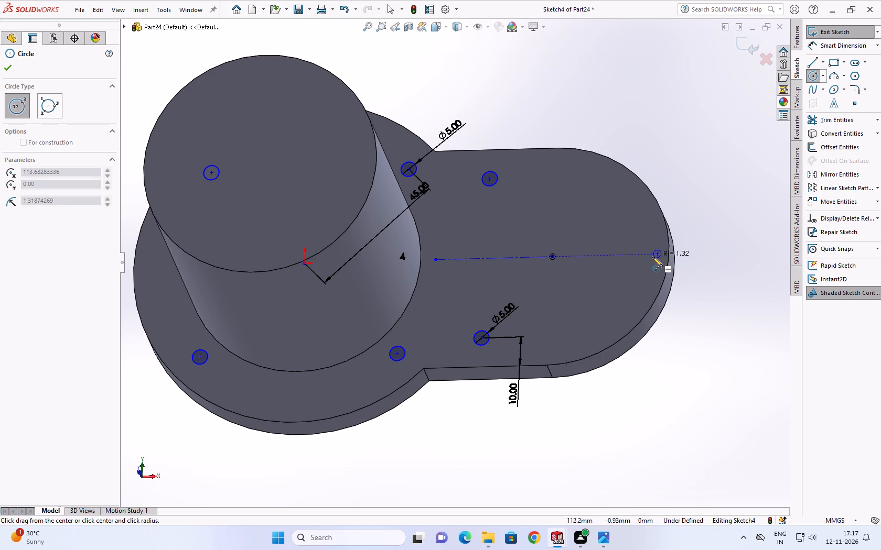
{"action": "left_click", "coordinate": [652, 258]}
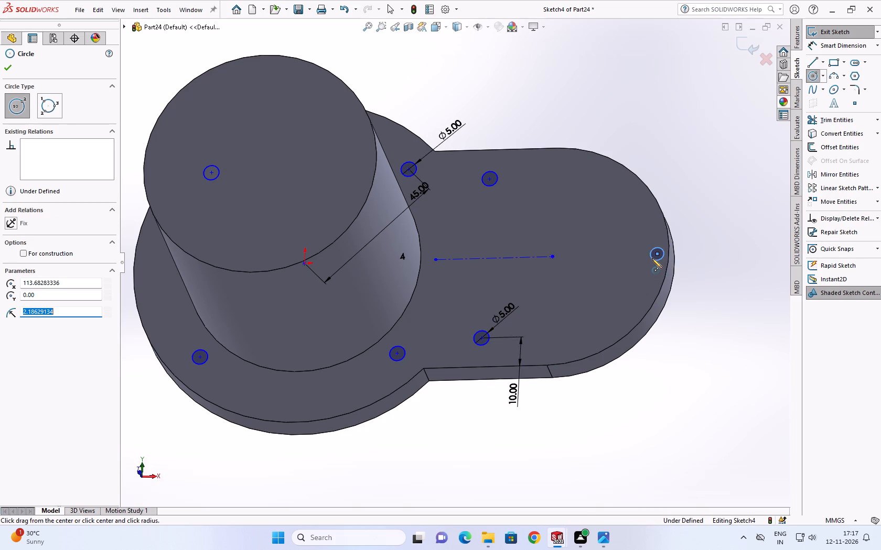
{"action": "scroll", "coordinate": [652, 258], "scroll_direction": "down", "scroll_amount": 3}
{"action": "key", "text": "Escape"}
Set up a circular sketch pattern of the end circle about the extension's arc centre, with radius and angular spacing dimensioned instead of equal spacing.
{"action": "scroll", "coordinate": [652, 245], "scroll_direction": "up", "scroll_amount": 3}
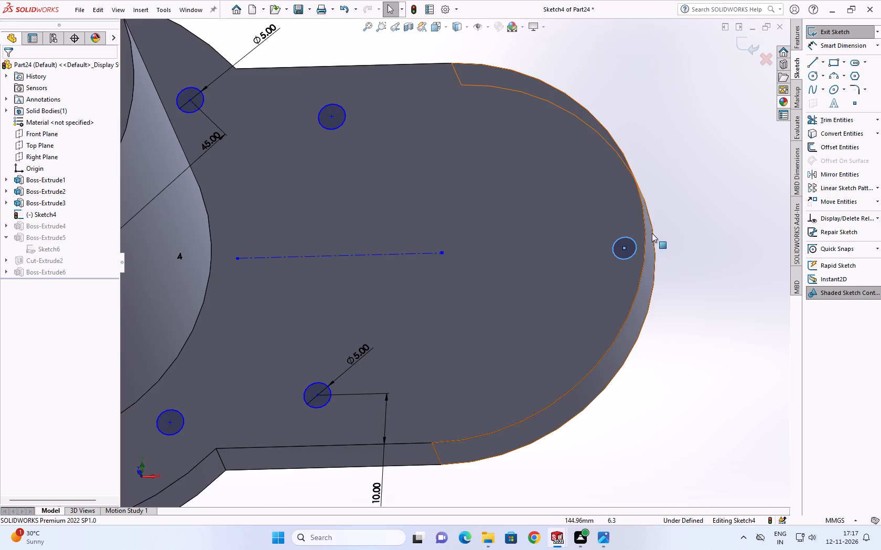
{"action": "left_click", "coordinate": [880, 188]}
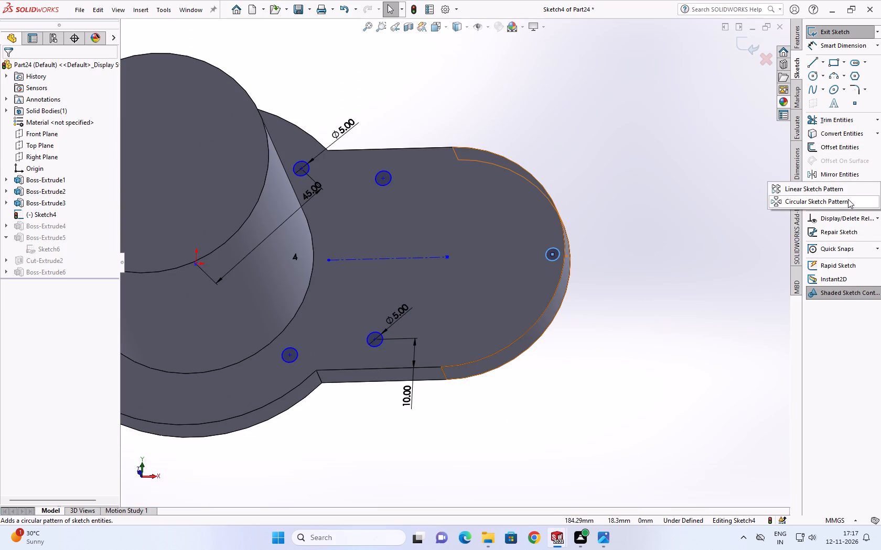
{"action": "left_click", "coordinate": [837, 204]}
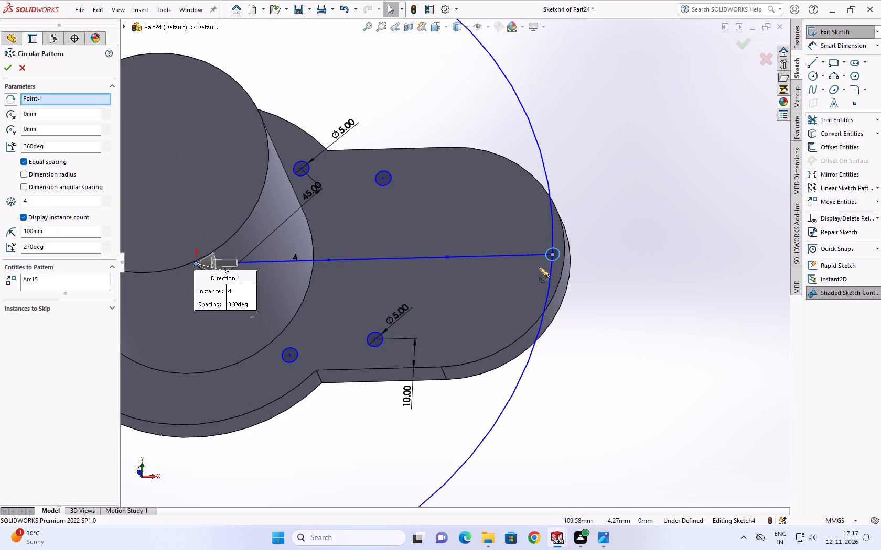
{"action": "scroll", "coordinate": [534, 269], "scroll_direction": "up", "scroll_amount": 2}
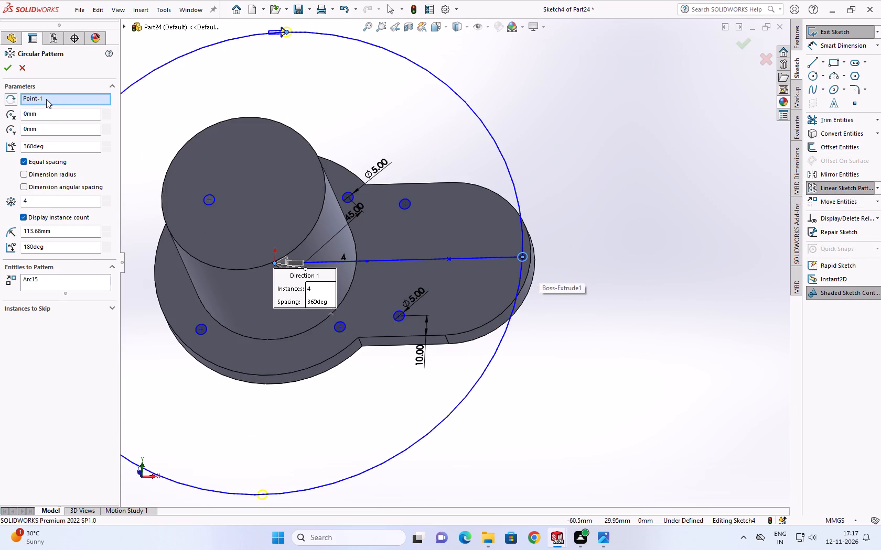
{"action": "left_click", "coordinate": [46, 99]}
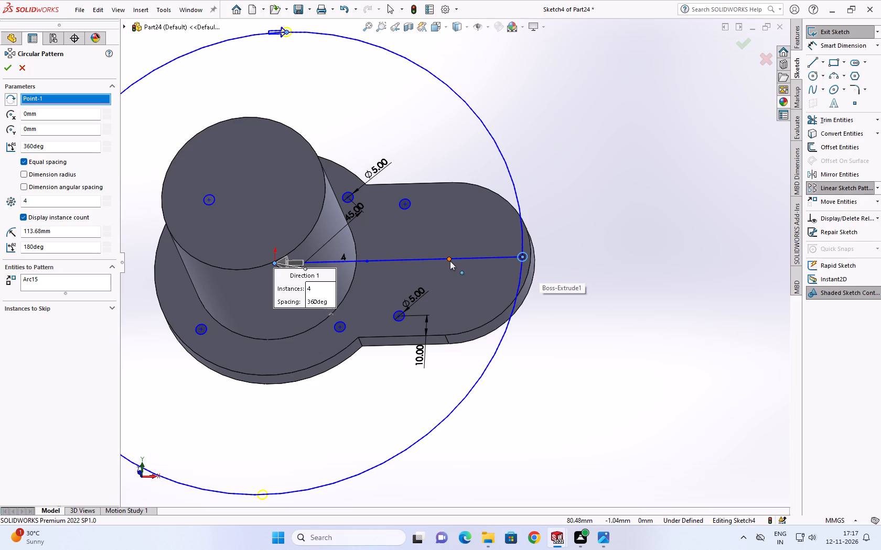
{"action": "left_click", "coordinate": [450, 261]}
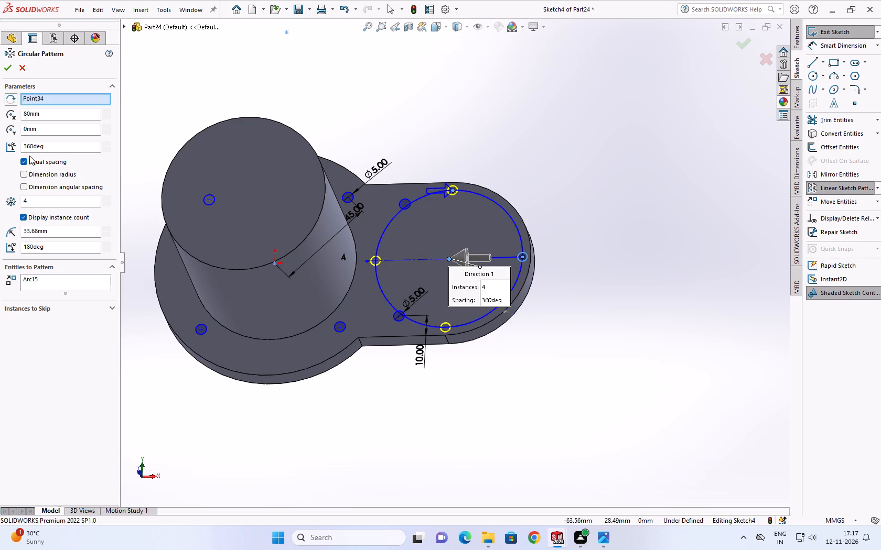
{"action": "left_click", "coordinate": [26, 186]}
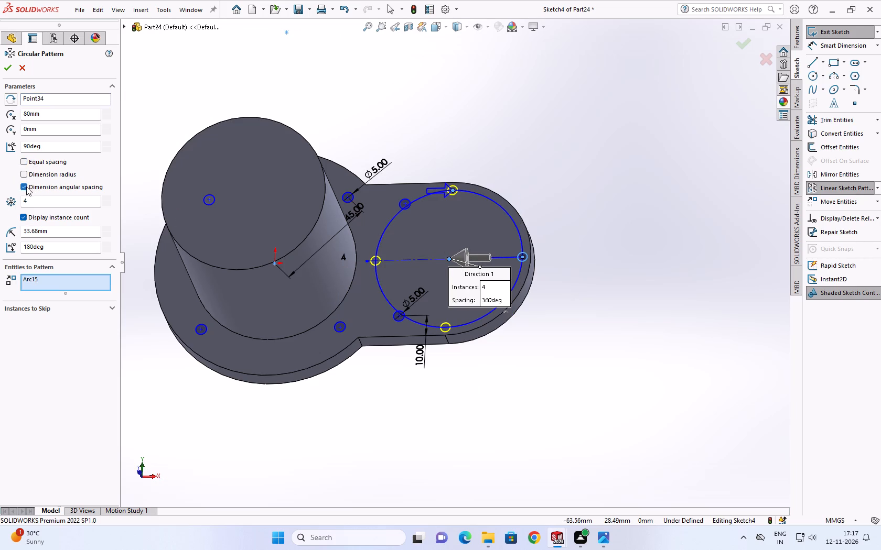
{"action": "left_click", "coordinate": [27, 171]}
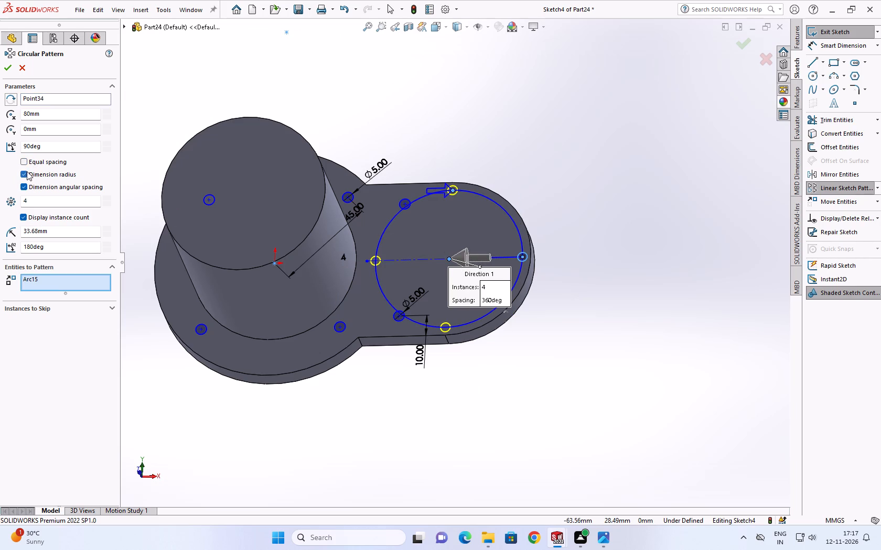
{"action": "left_click", "coordinate": [25, 162]}
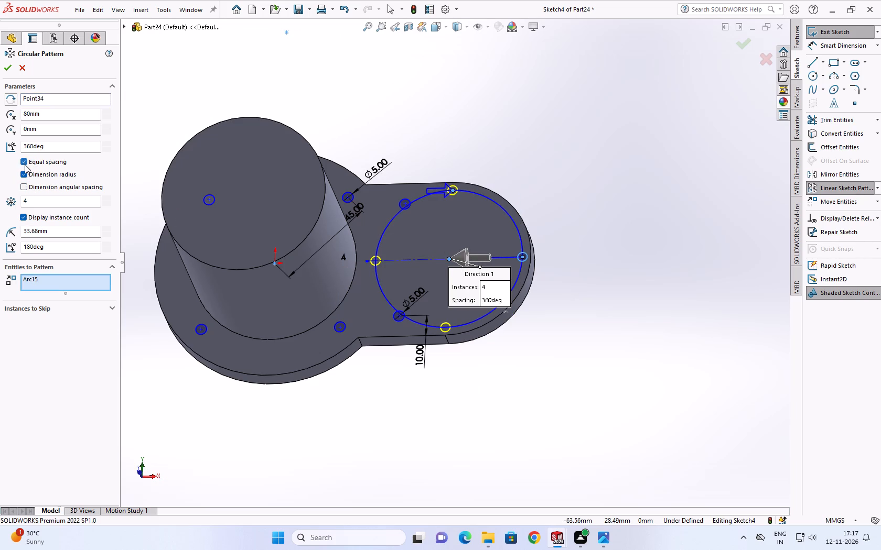
{"action": "left_click", "coordinate": [24, 163]}
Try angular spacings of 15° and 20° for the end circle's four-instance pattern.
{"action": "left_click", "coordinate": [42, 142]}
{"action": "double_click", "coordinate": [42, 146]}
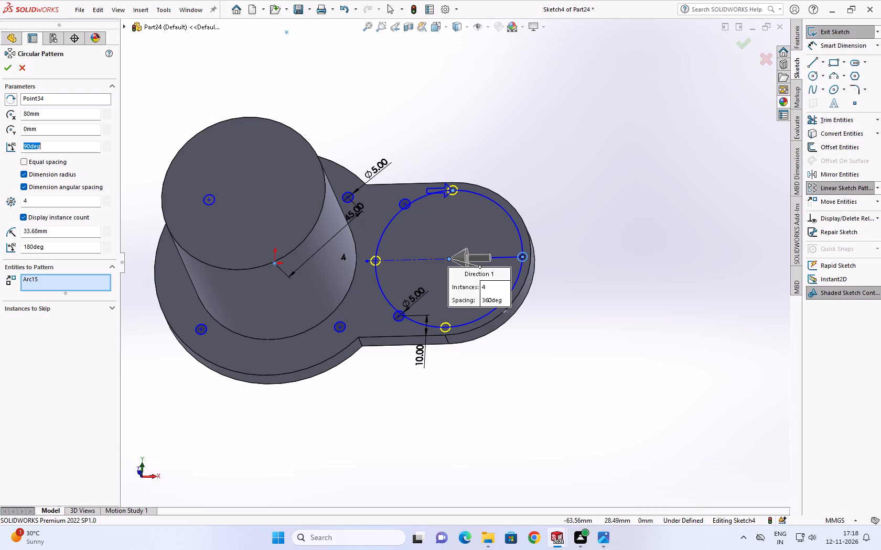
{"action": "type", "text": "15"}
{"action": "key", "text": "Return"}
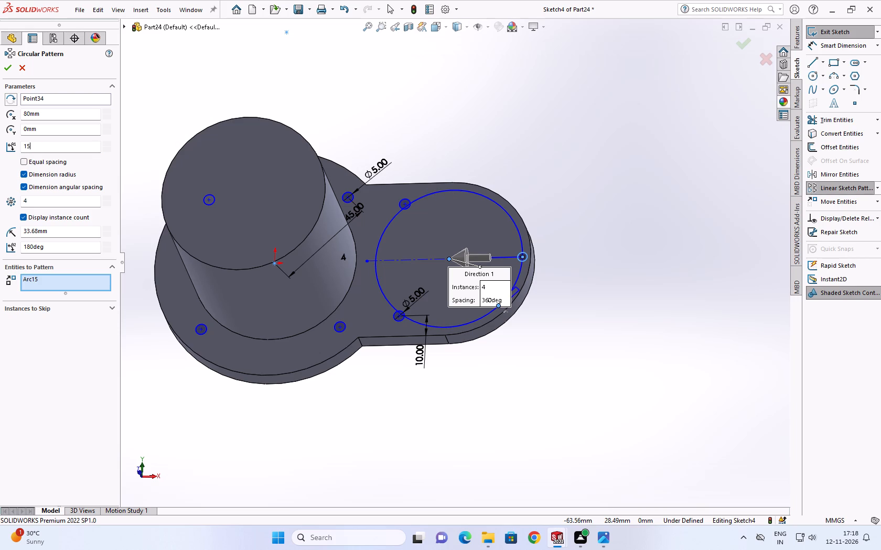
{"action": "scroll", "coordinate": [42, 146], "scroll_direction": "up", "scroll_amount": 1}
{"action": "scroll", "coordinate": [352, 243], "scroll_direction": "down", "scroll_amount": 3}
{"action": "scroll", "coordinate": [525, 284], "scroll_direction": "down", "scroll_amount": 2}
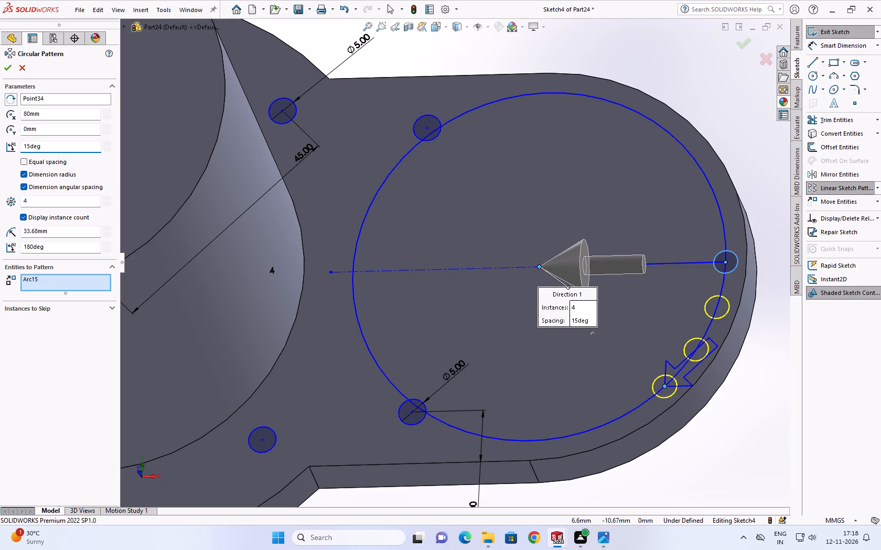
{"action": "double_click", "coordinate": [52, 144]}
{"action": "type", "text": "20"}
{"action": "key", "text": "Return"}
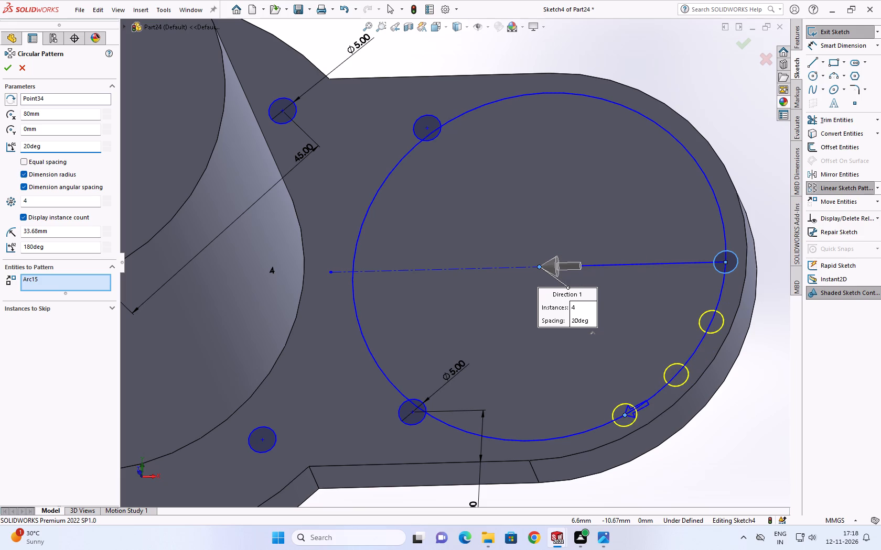
Set the pattern's angular spacing to 30° and create the four-instance pattern of the end circle.
{"action": "double_click", "coordinate": [47, 147]}
{"action": "type", "text": "30"}
{"action": "key", "text": "Return"}
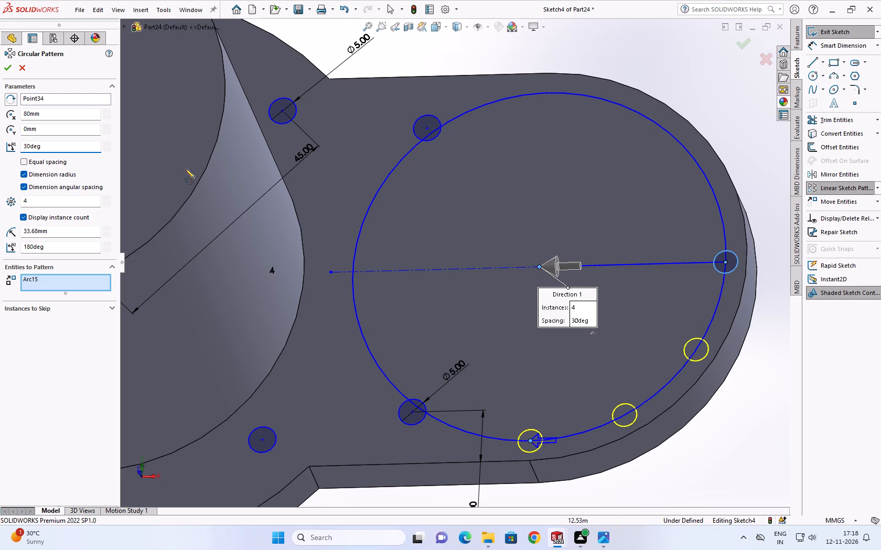
{"action": "left_click", "coordinate": [12, 68]}
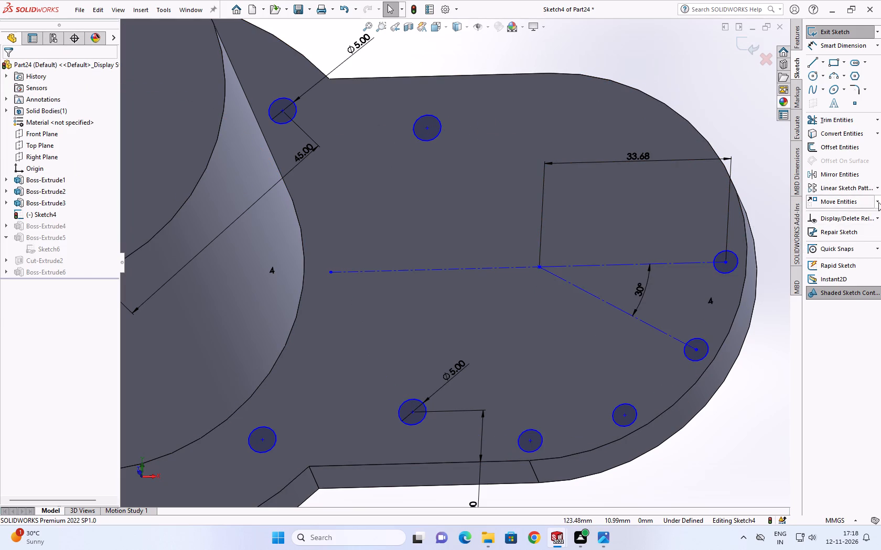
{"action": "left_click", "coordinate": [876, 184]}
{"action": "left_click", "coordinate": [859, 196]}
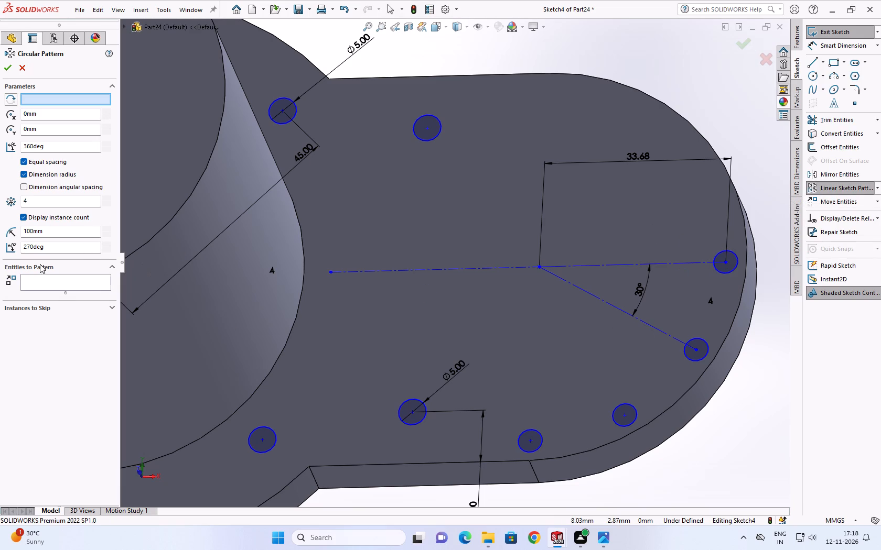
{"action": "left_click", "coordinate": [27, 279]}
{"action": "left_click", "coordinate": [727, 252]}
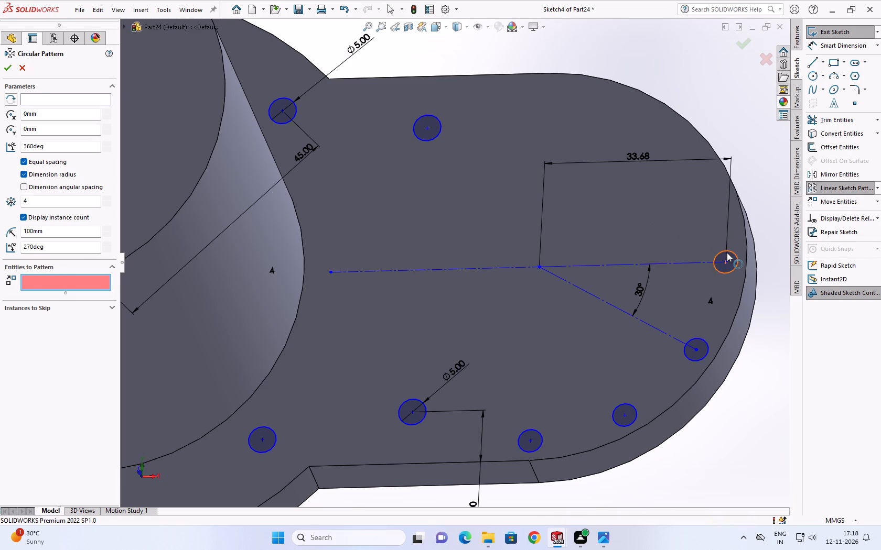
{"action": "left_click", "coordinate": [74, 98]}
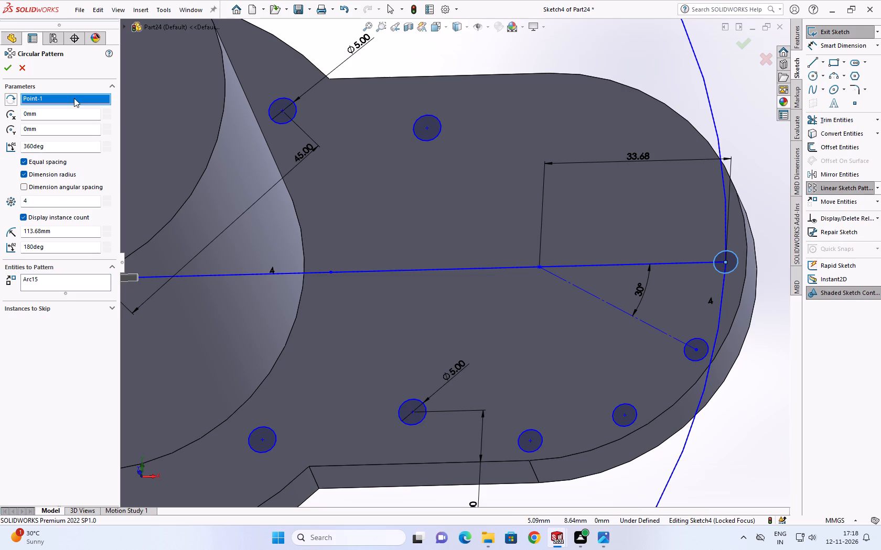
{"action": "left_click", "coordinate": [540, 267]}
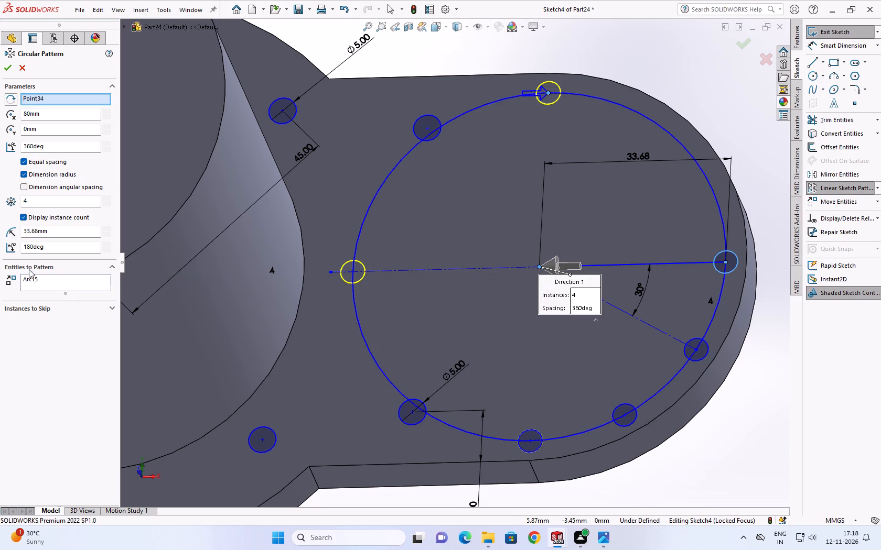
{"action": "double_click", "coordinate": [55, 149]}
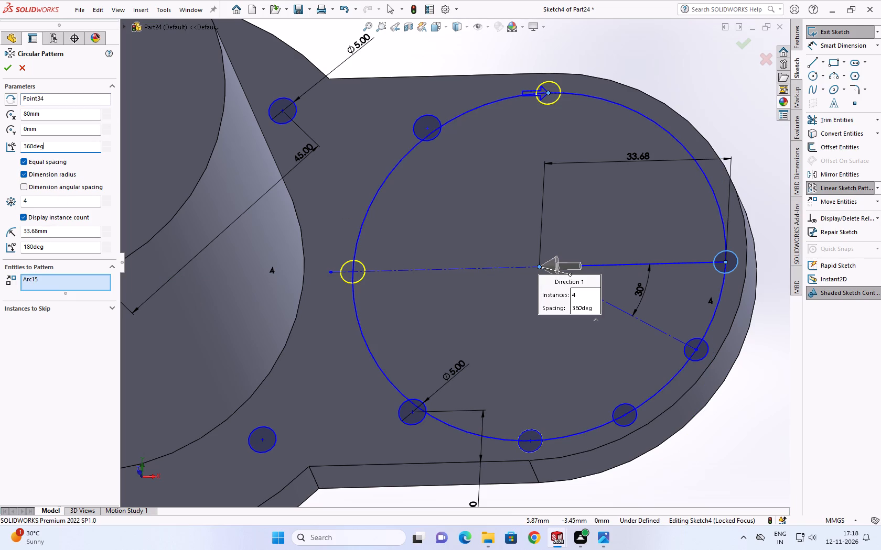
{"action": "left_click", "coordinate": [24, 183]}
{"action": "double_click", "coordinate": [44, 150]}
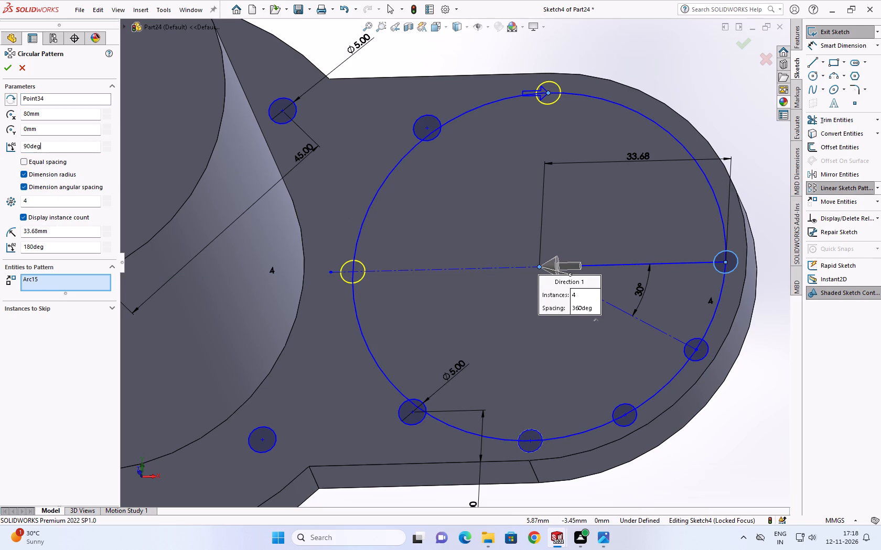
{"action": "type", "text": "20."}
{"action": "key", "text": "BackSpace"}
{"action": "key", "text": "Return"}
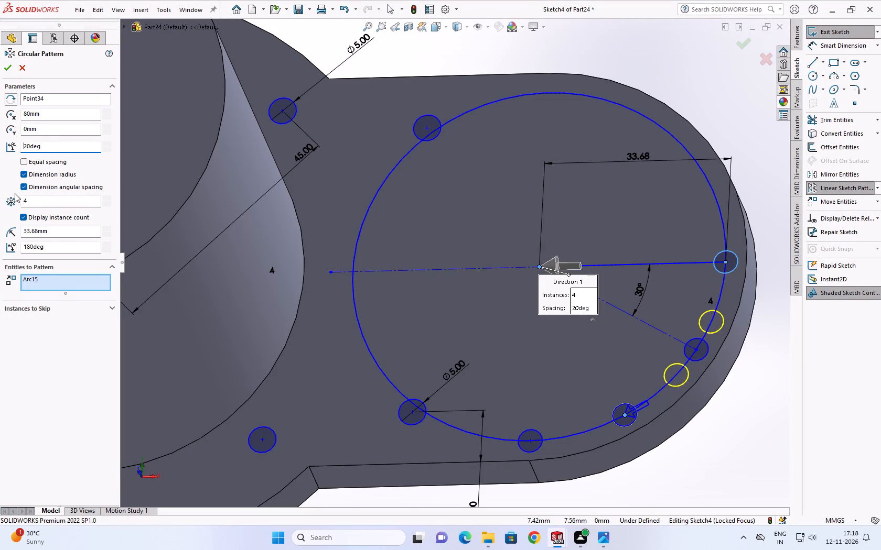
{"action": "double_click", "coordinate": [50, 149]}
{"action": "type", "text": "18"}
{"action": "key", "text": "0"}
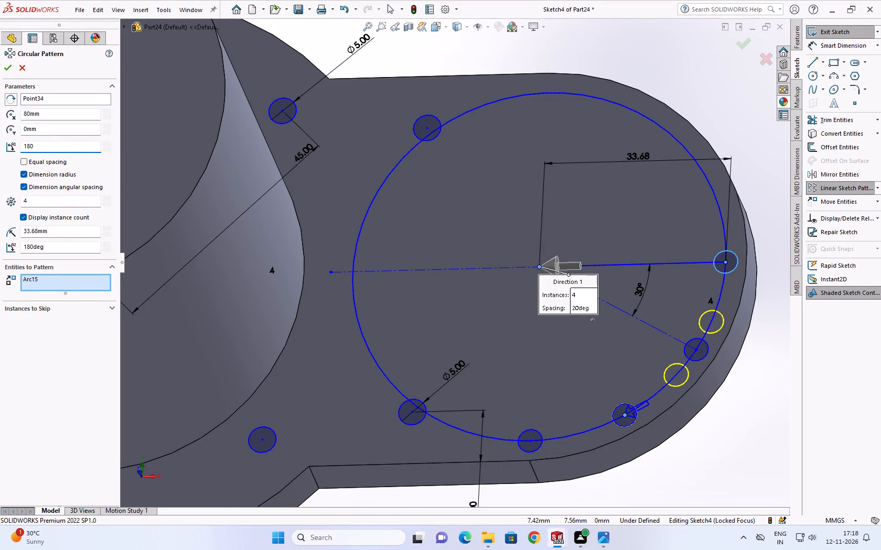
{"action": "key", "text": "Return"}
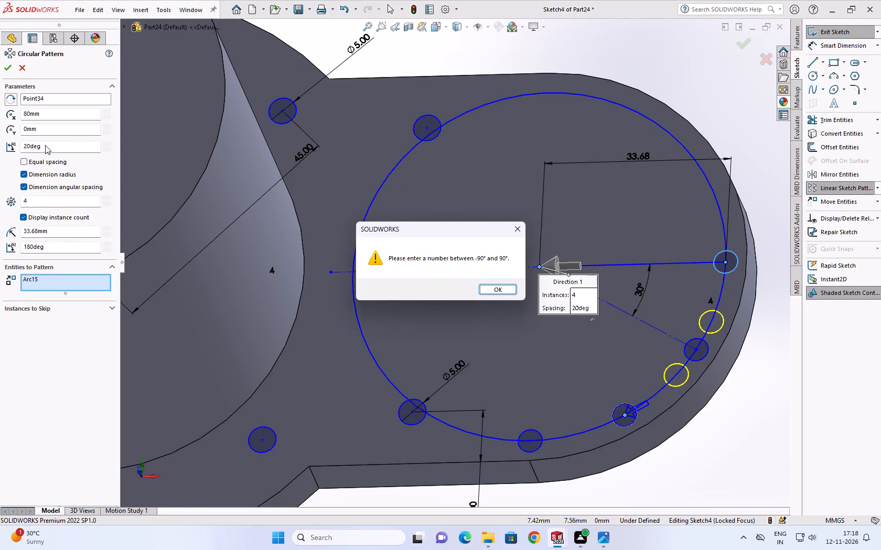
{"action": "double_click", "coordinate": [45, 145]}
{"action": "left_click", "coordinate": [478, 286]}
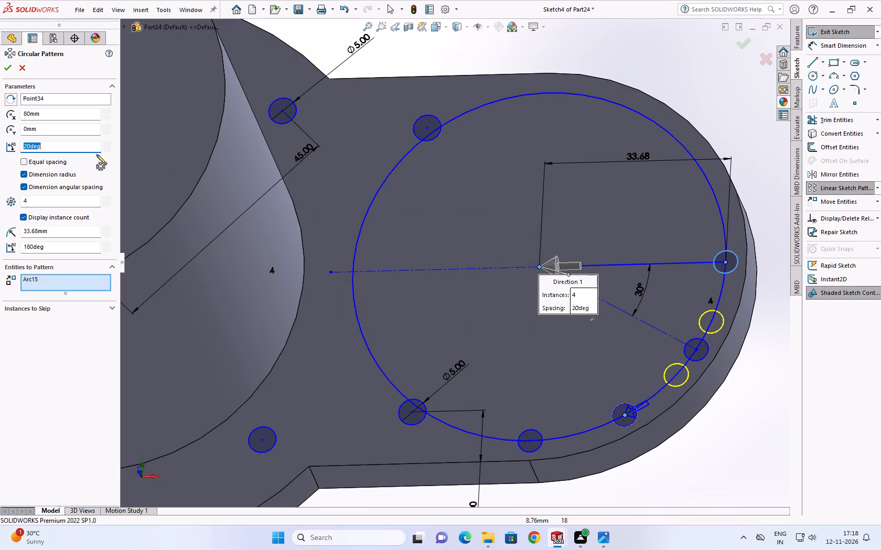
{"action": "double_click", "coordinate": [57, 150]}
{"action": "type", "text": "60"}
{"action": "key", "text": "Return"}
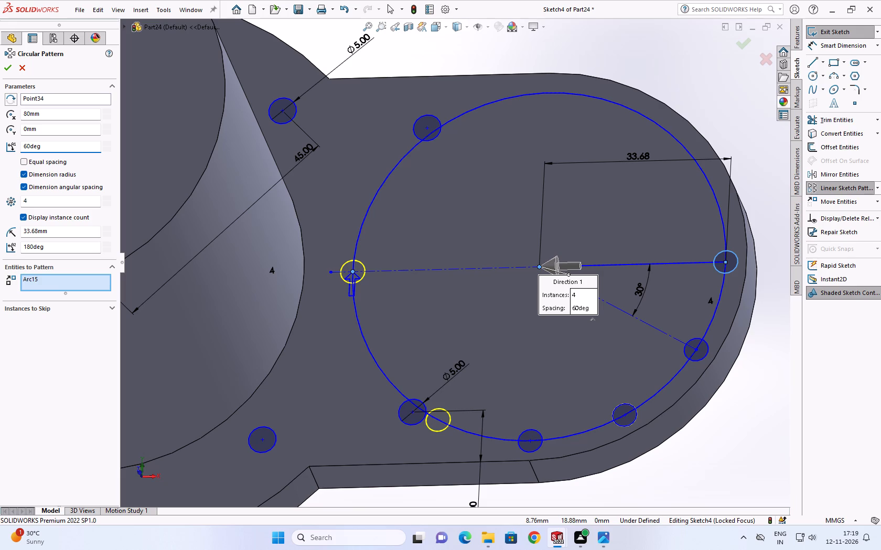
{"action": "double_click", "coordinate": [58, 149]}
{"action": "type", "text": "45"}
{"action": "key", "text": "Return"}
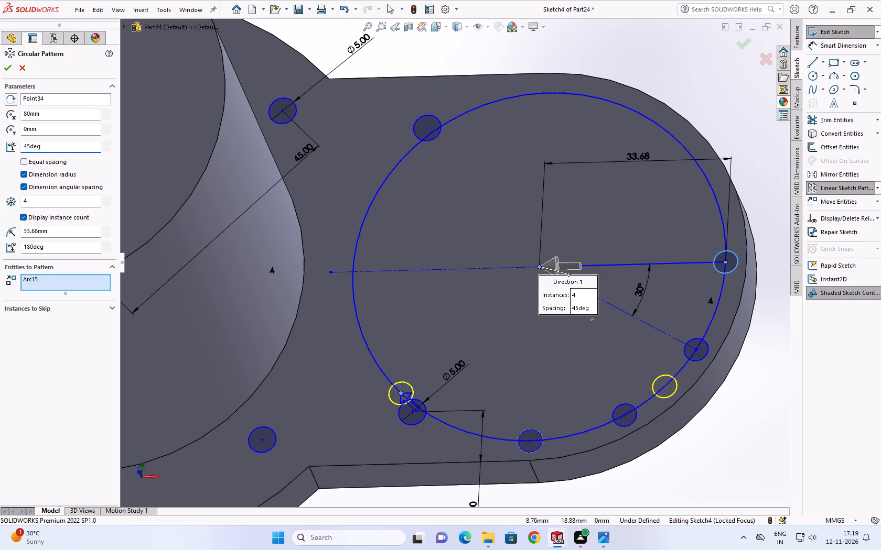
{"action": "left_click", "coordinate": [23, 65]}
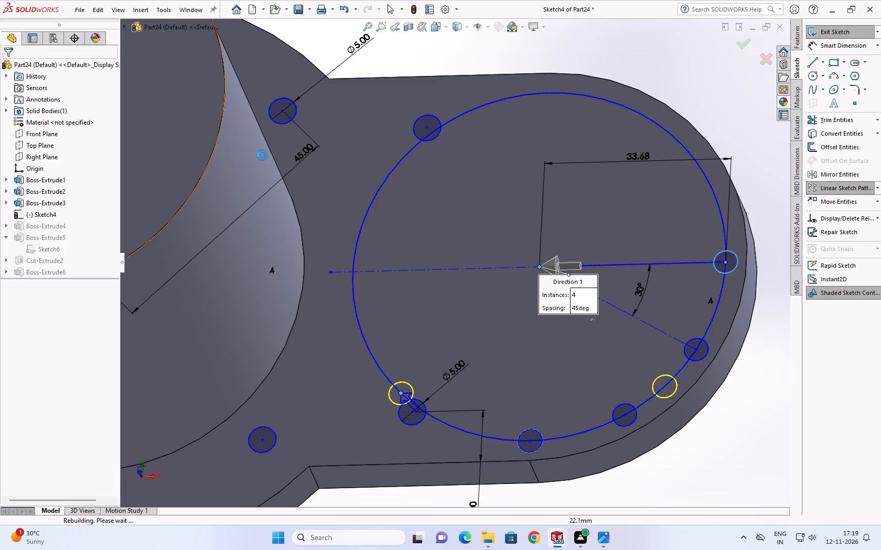
Delete the two 5 mm circles near the extension's straight edges, on opposite sides of the centerline.
{"action": "scroll", "coordinate": [585, 259], "scroll_direction": "up", "scroll_amount": 2}
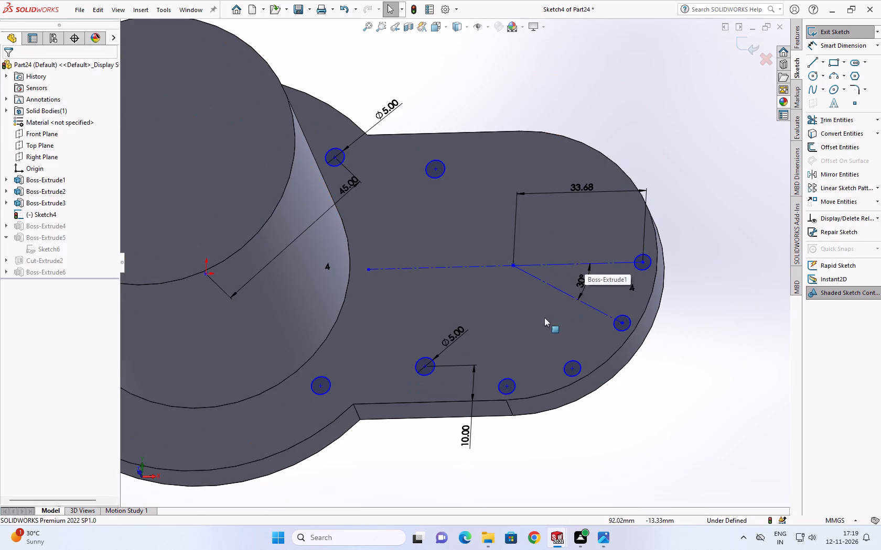
{"action": "scroll", "coordinate": [473, 364], "scroll_direction": "down", "scroll_amount": 2}
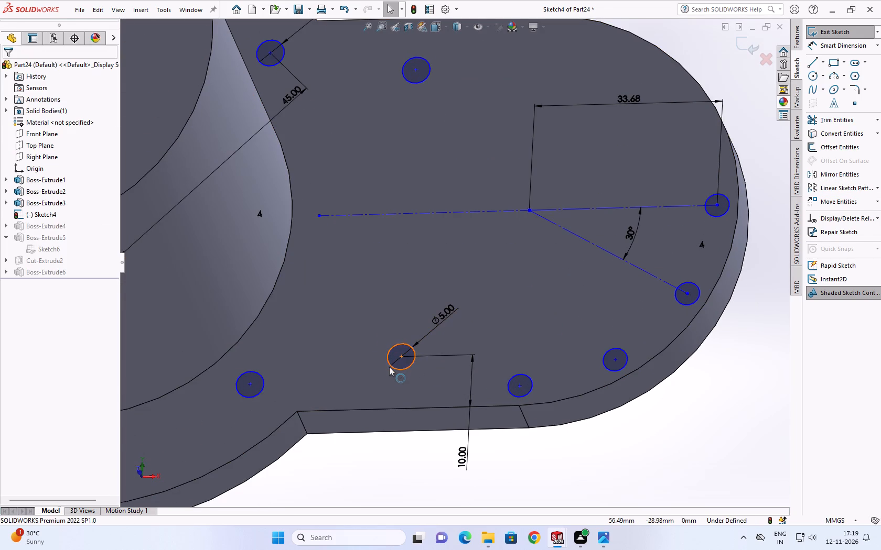
{"action": "left_click", "coordinate": [391, 366]}
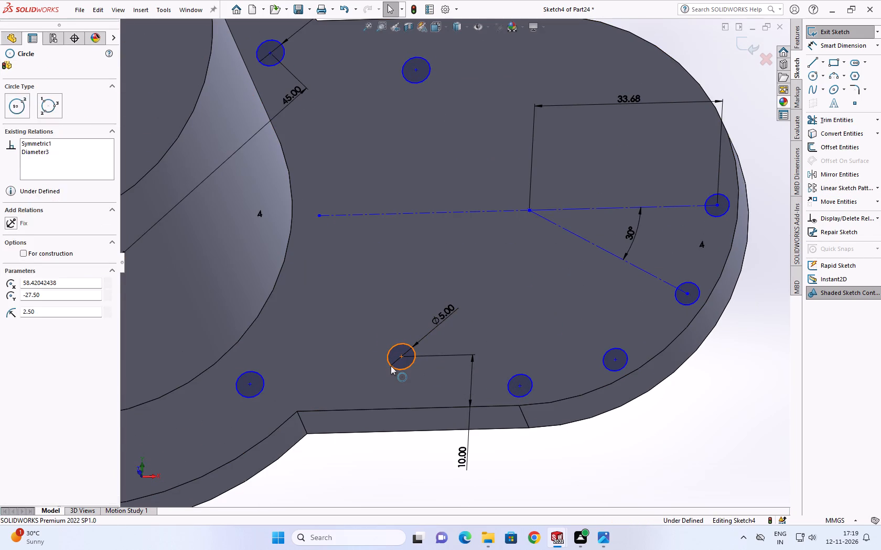
{"action": "right_click", "coordinate": [391, 366]}
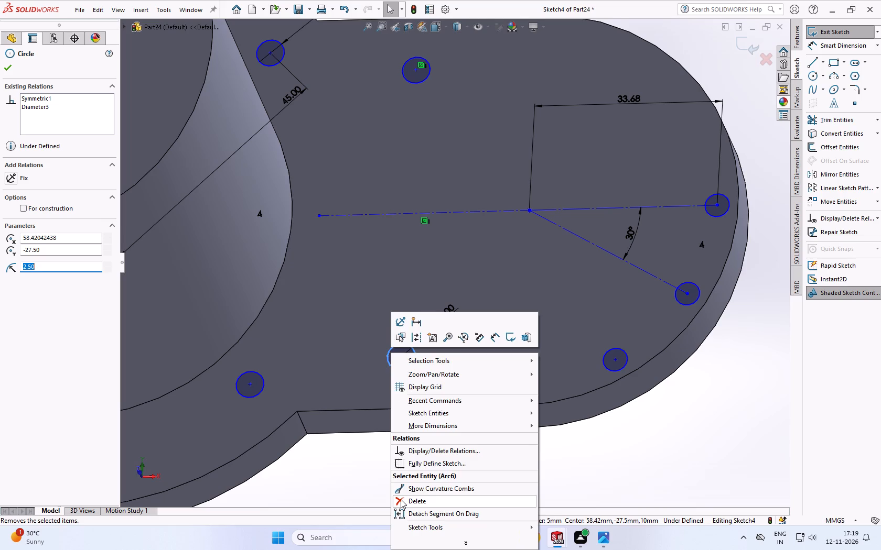
{"action": "left_click", "coordinate": [401, 499]}
{"action": "left_click", "coordinate": [254, 267]}
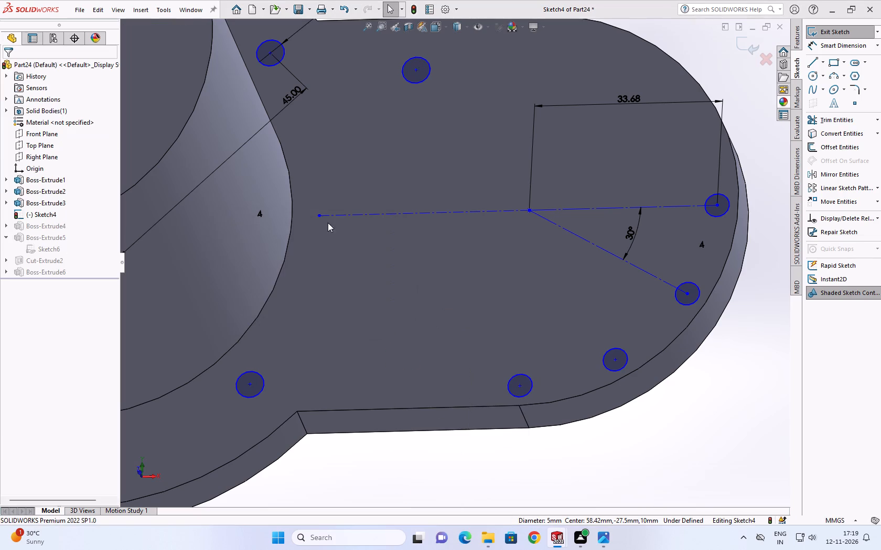
{"action": "left_click", "coordinate": [427, 81]}
{"action": "right_click", "coordinate": [427, 81]}
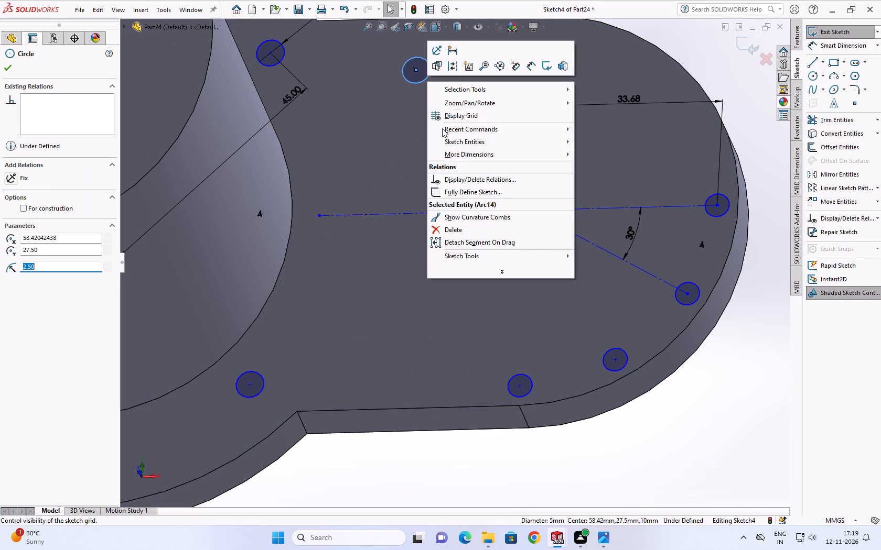
{"action": "left_click", "coordinate": [461, 230]}
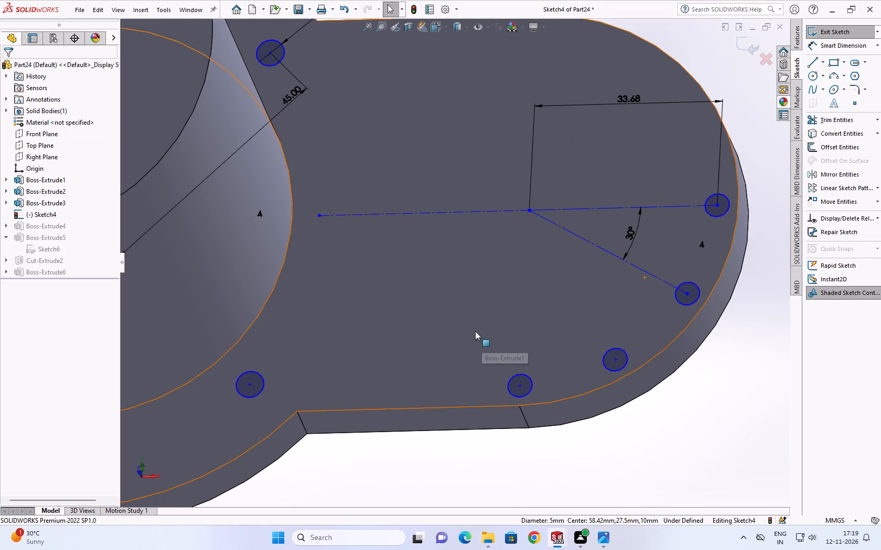
Mirror the three patterned circles below the extension's centerline about that centerline, keeping the originals.
{"action": "left_click_drag", "start_coordinate": [474, 330], "coordinate": [695, 401]}
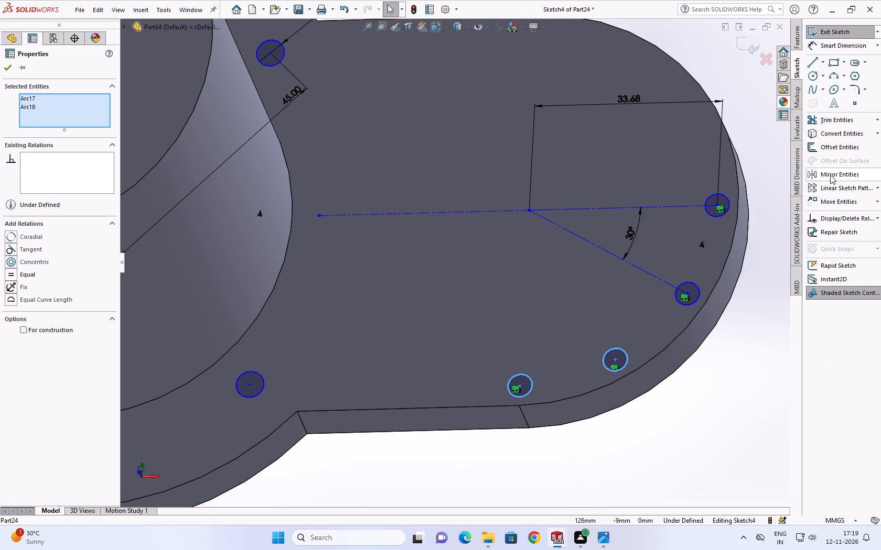
{"action": "left_click", "coordinate": [830, 175]}
{"action": "left_click", "coordinate": [695, 284]}
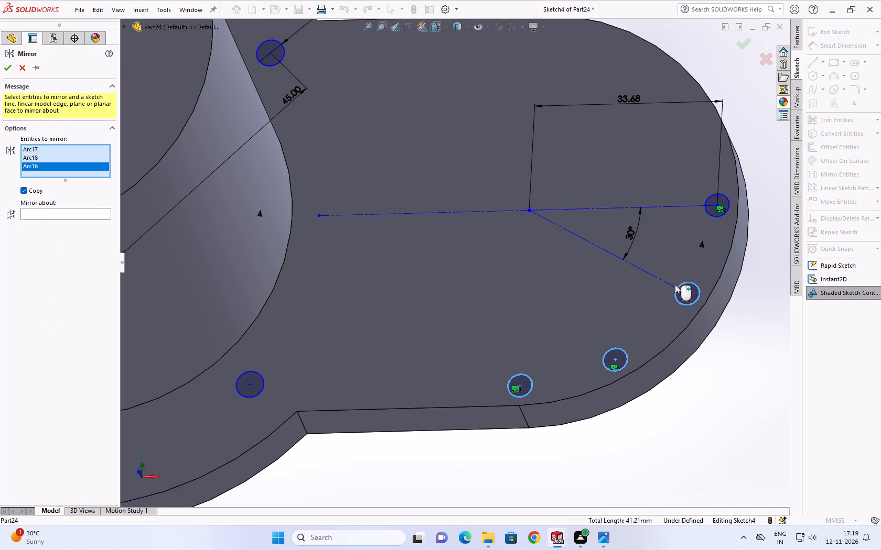
{"action": "left_click", "coordinate": [36, 212]}
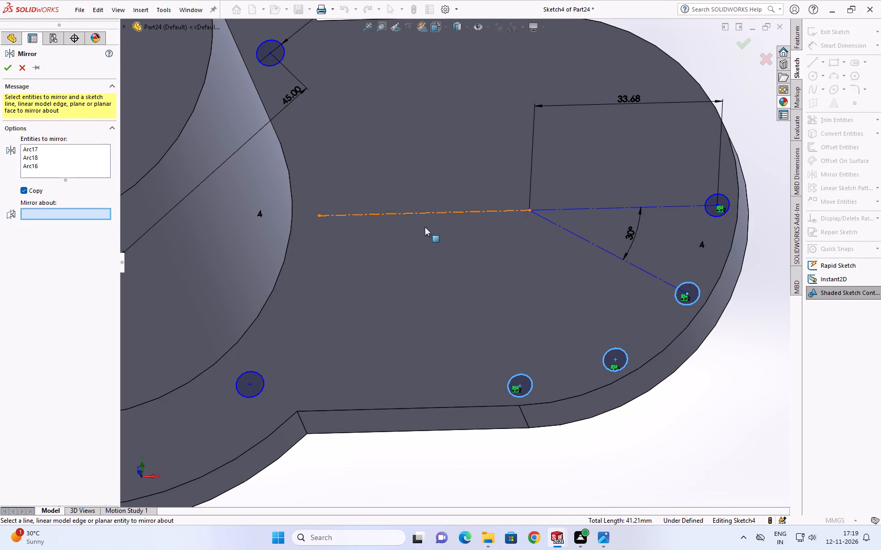
{"action": "left_click", "coordinate": [436, 213]}
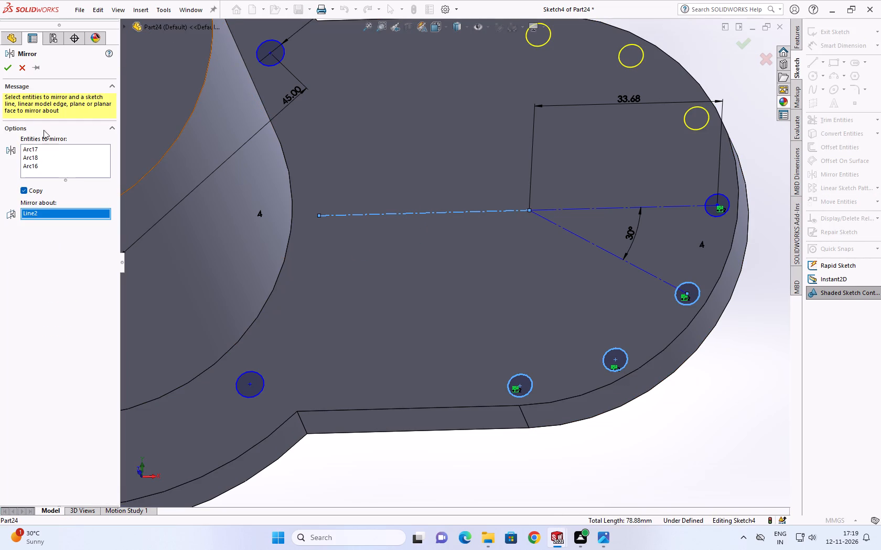
{"action": "left_click", "coordinate": [2, 65]}
Delete the dimensioned 5 mm seed circle of the hole pattern around the cylindrical boss.
{"action": "scroll", "coordinate": [356, 154], "scroll_direction": "up", "scroll_amount": 3}
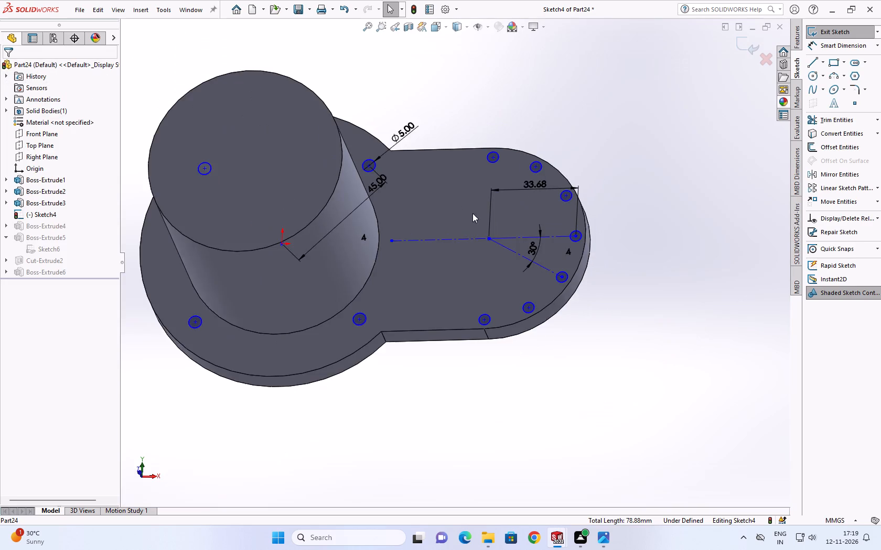
{"action": "scroll", "coordinate": [472, 215], "scroll_direction": "down", "scroll_amount": 2}
{"action": "scroll", "coordinate": [413, 222], "scroll_direction": "up", "scroll_amount": 2}
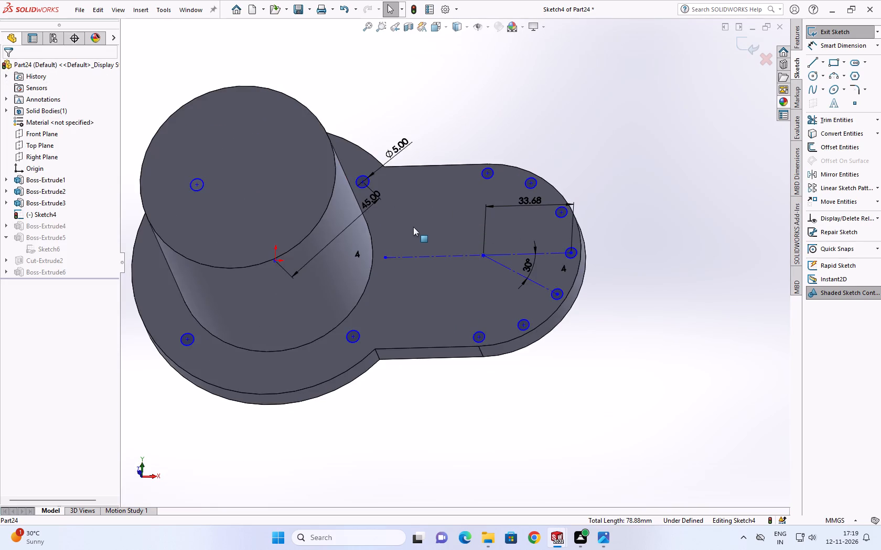
{"action": "middle_click_drag", "start_coordinate": [413, 227], "coordinate": [412, 251]}
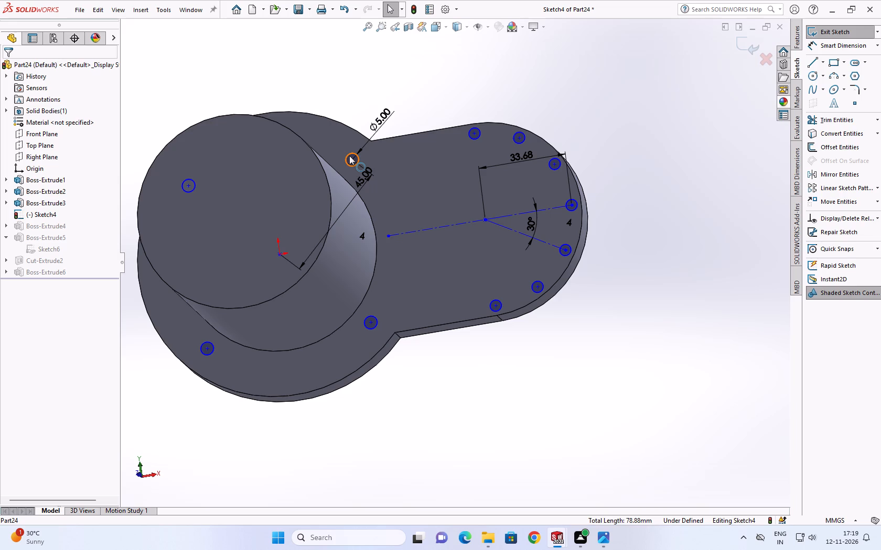
{"action": "left_click", "coordinate": [342, 158]}
{"action": "scroll", "coordinate": [366, 168], "scroll_direction": "down", "scroll_amount": 2}
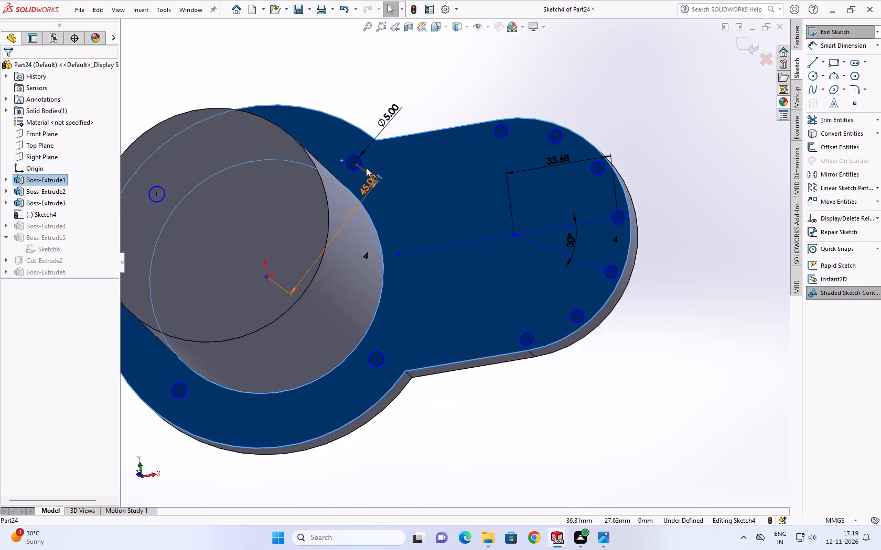
{"action": "scroll", "coordinate": [366, 168], "scroll_direction": "down", "scroll_amount": 1}
{"action": "key", "text": "Escape"}
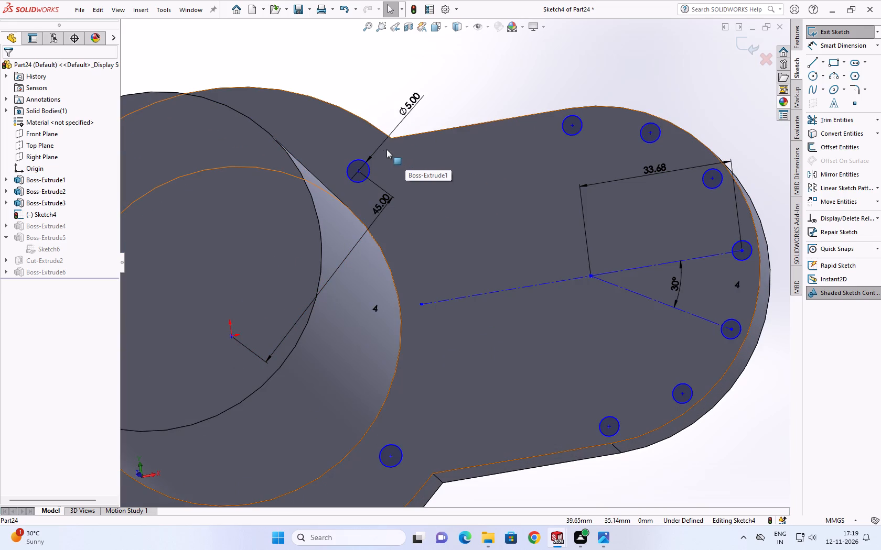
{"action": "left_click", "coordinate": [365, 162]}
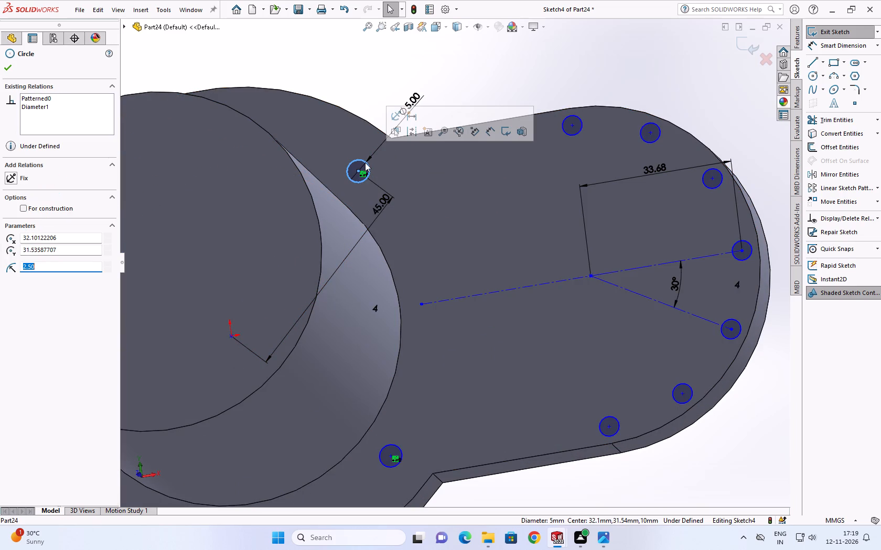
{"action": "key", "text": "Delete"}
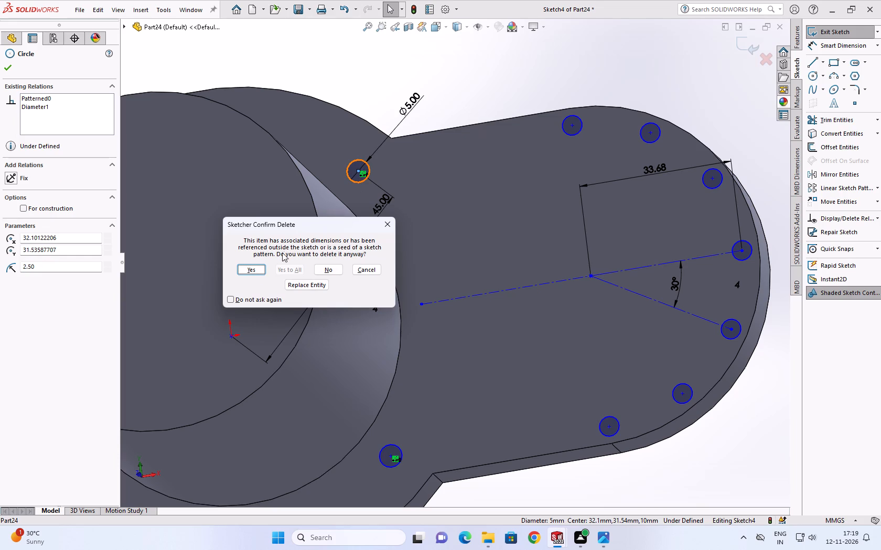
{"action": "left_click", "coordinate": [257, 272]}
{"action": "scroll", "coordinate": [374, 321], "scroll_direction": "up", "scroll_amount": 7}
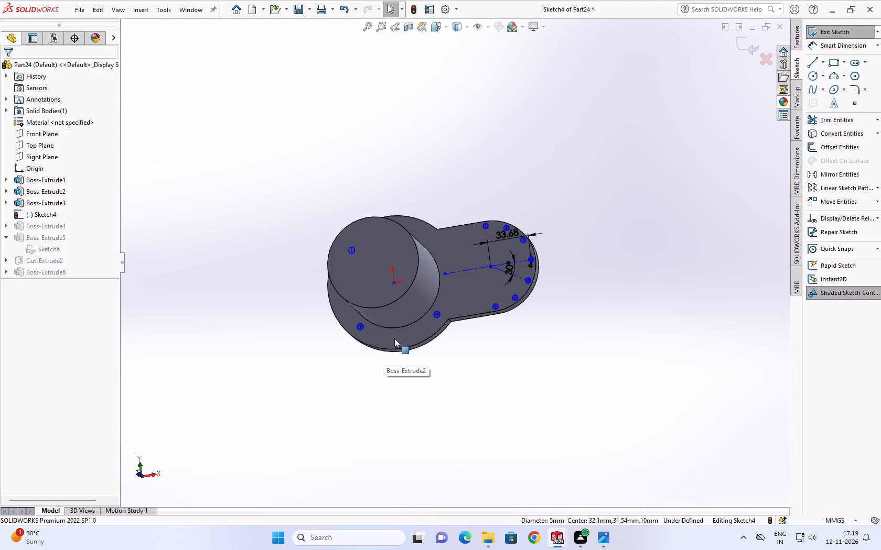
Delete the three remaining 5 mm circles of the old hole pattern around the cylindrical boss.
{"action": "scroll", "coordinate": [443, 335], "scroll_direction": "down", "scroll_amount": 3}
{"action": "left_click", "coordinate": [438, 281]}
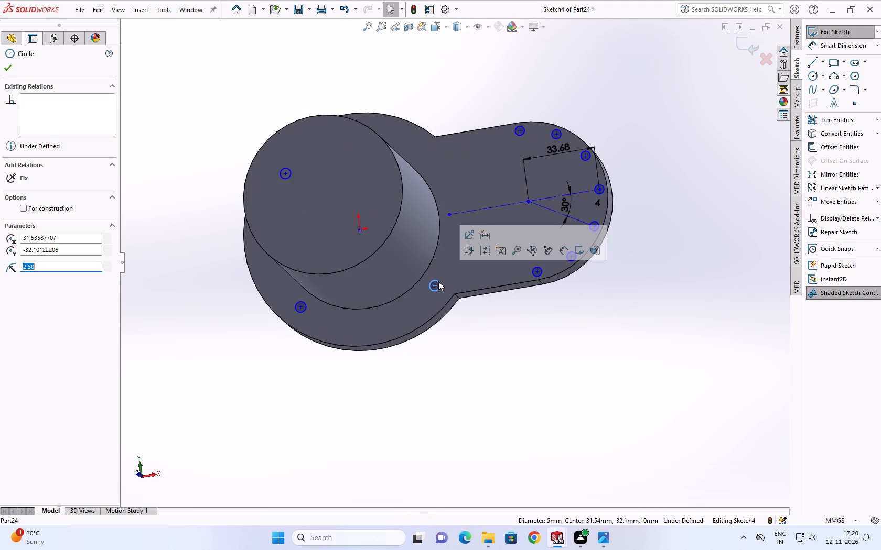
{"action": "key", "text": "Delete"}
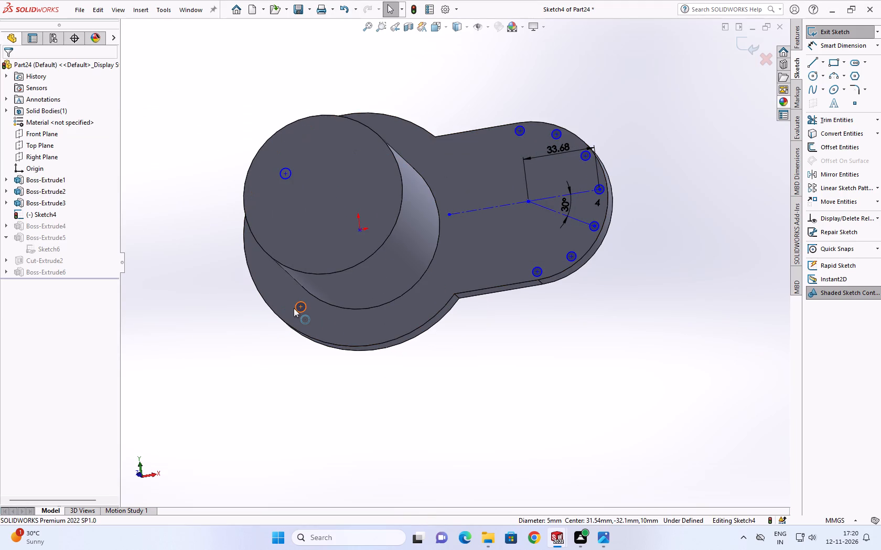
{"action": "left_click", "coordinate": [294, 308]}
{"action": "key", "text": "Delete"}
{"action": "scroll", "coordinate": [280, 262], "scroll_direction": "down", "scroll_amount": 1}
{"action": "scroll", "coordinate": [280, 262], "scroll_direction": "up", "scroll_amount": 4}
{"action": "middle_click_drag", "start_coordinate": [288, 266], "coordinate": [315, 268]}
{"action": "scroll", "coordinate": [311, 216], "scroll_direction": "down", "scroll_amount": 3}
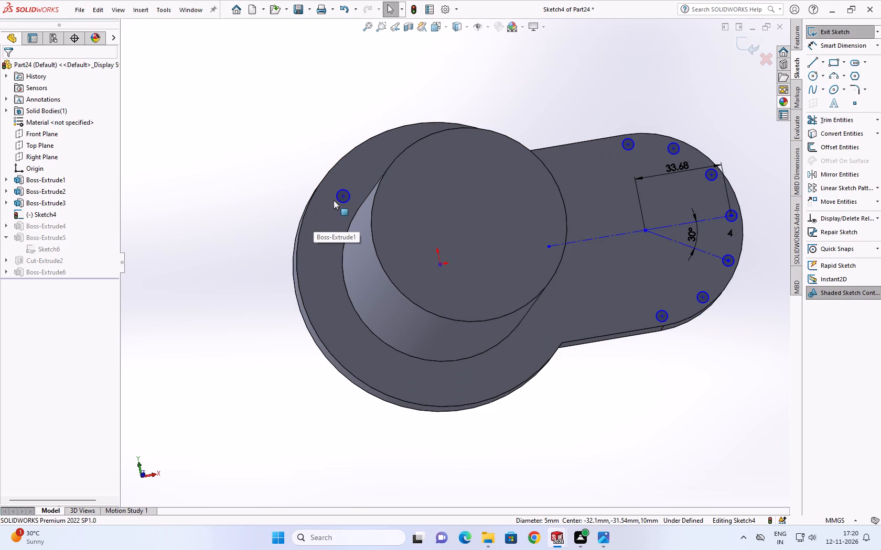
{"action": "left_click", "coordinate": [337, 200]}
{"action": "key", "text": "Delete"}
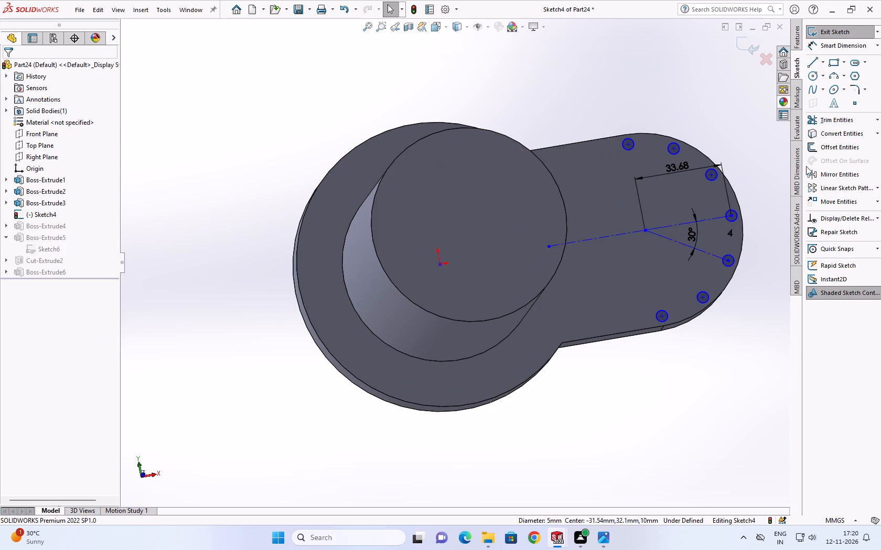
Sketch a circle of about 2.5 mm radius on the round flange opposite the extension, level with the origin and about 50.8 mm from it.
{"action": "left_click", "coordinate": [813, 74]}
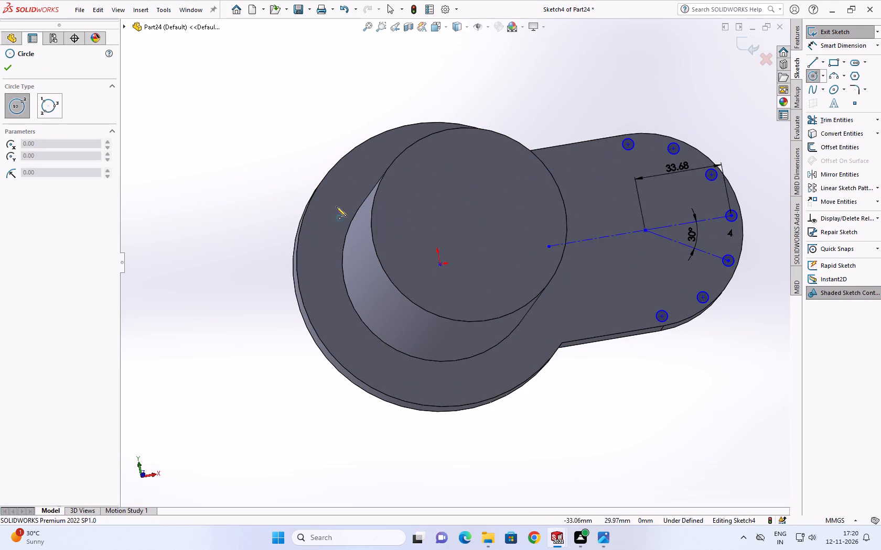
{"action": "left_click", "coordinate": [310, 286]}
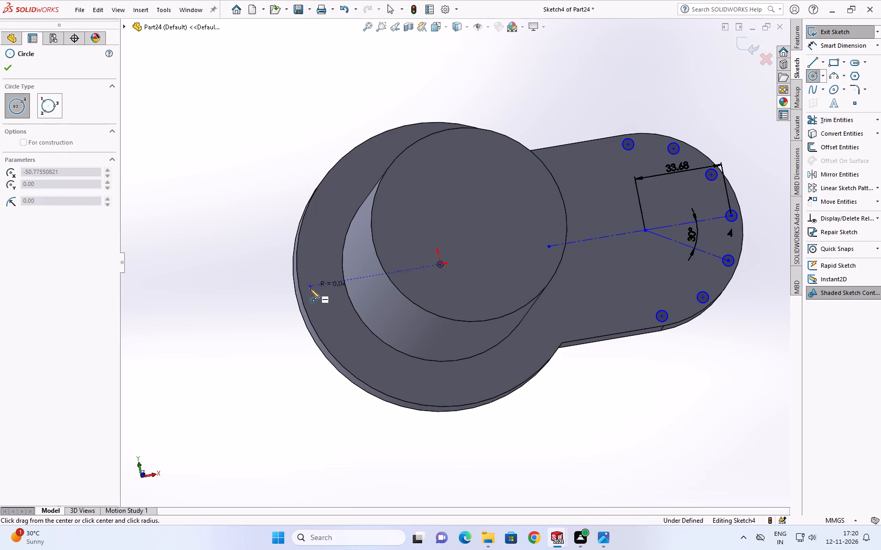
{"action": "left_click", "coordinate": [307, 292]}
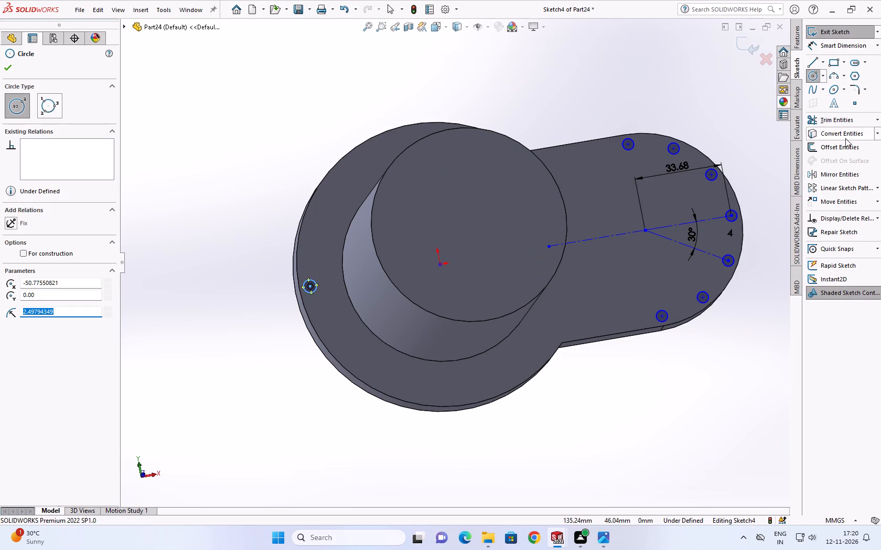
Set up a circular sketch pattern of the new circle about the origin with 15 equally spaced instances over 360°.
{"action": "left_click", "coordinate": [876, 189]}
{"action": "left_click", "coordinate": [843, 202]}
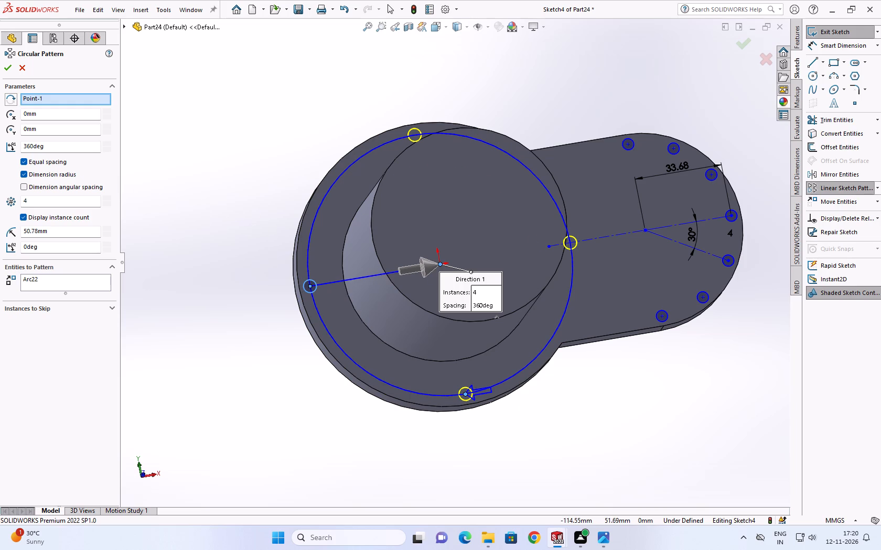
{"action": "triple_click", "coordinate": [104, 196]}
{"action": "triple_click", "coordinate": [104, 196]}
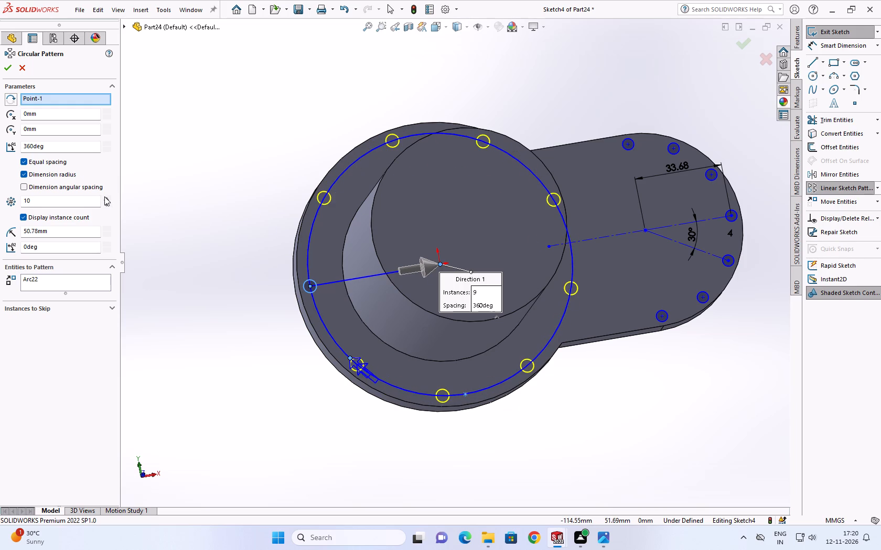
{"action": "left_click", "coordinate": [104, 196]}
{"action": "left_click", "coordinate": [104, 196]}
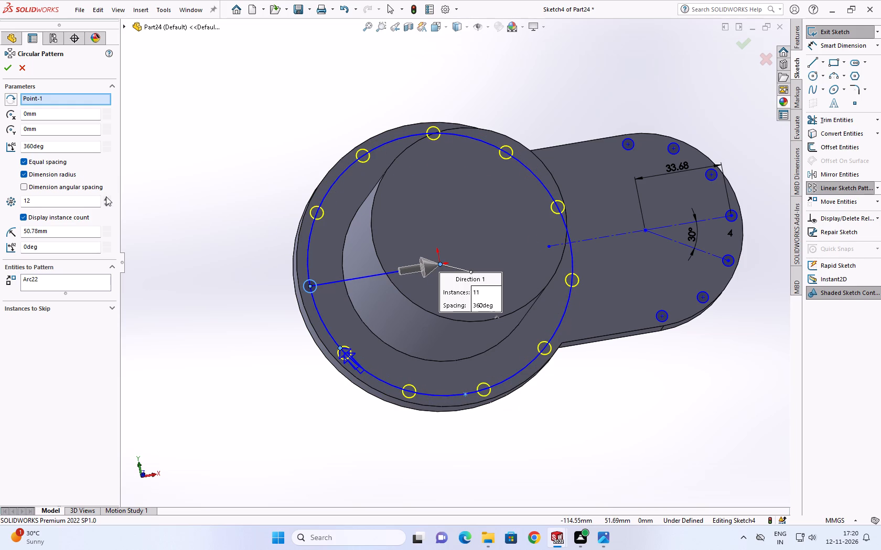
{"action": "left_click", "coordinate": [106, 196]}
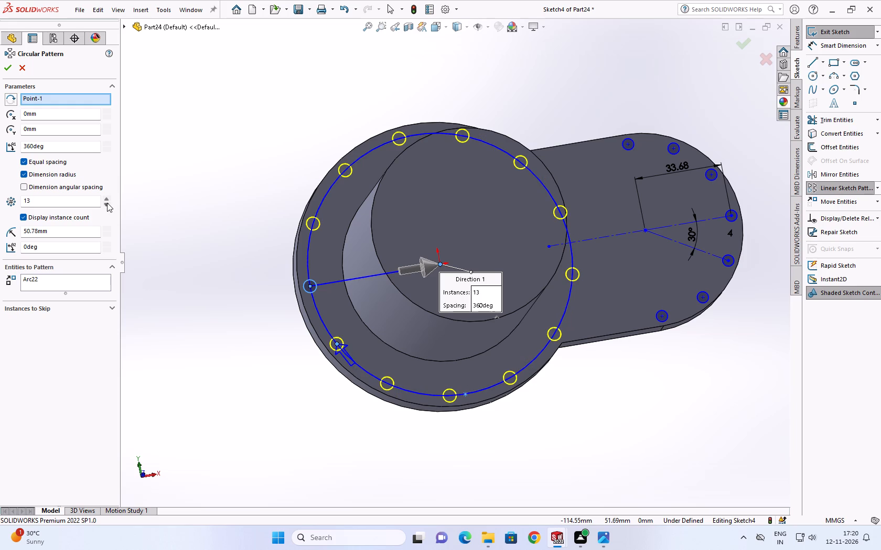
{"action": "left_click", "coordinate": [105, 196]}
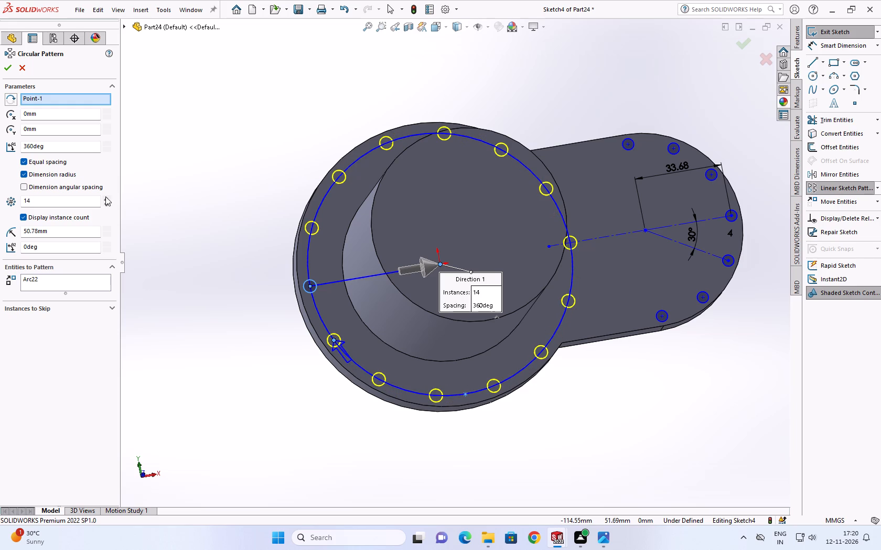
{"action": "left_click", "coordinate": [105, 196]}
{"action": "left_click", "coordinate": [105, 196]}
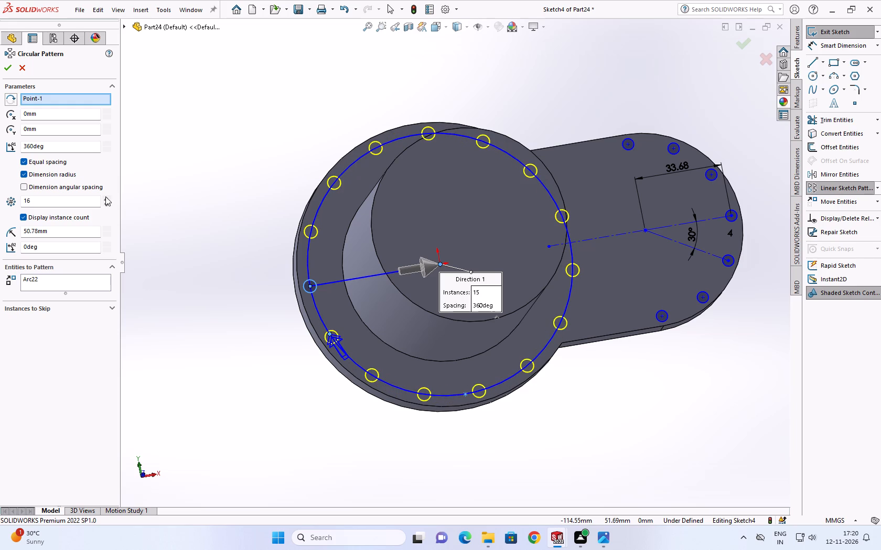
{"action": "triple_click", "coordinate": [105, 196]}
{"action": "left_click", "coordinate": [105, 196]}
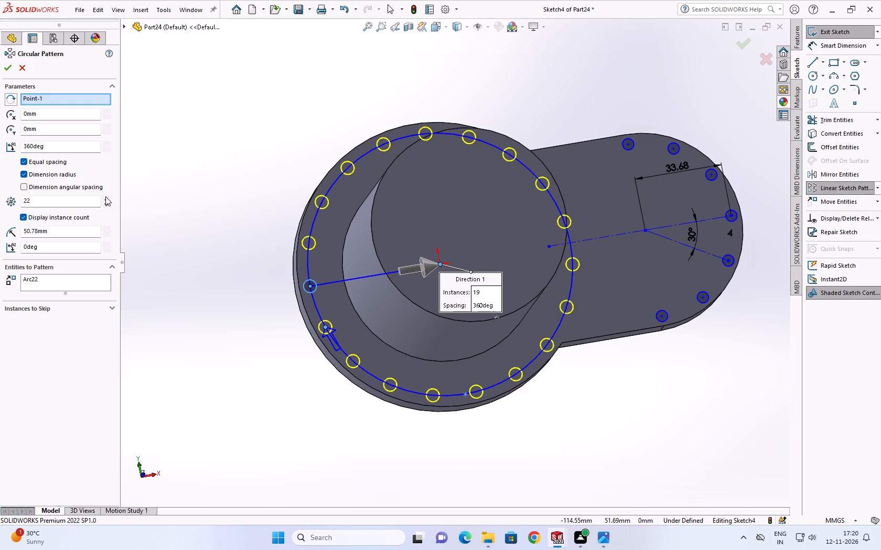
{"action": "triple_click", "coordinate": [104, 205]}
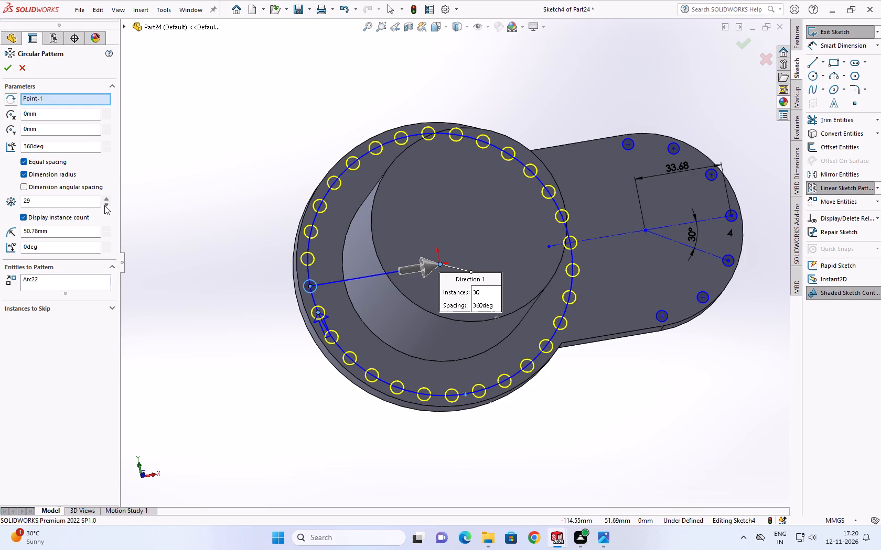
{"action": "left_click", "coordinate": [104, 205]}
{"action": "left_click", "coordinate": [104, 205]}
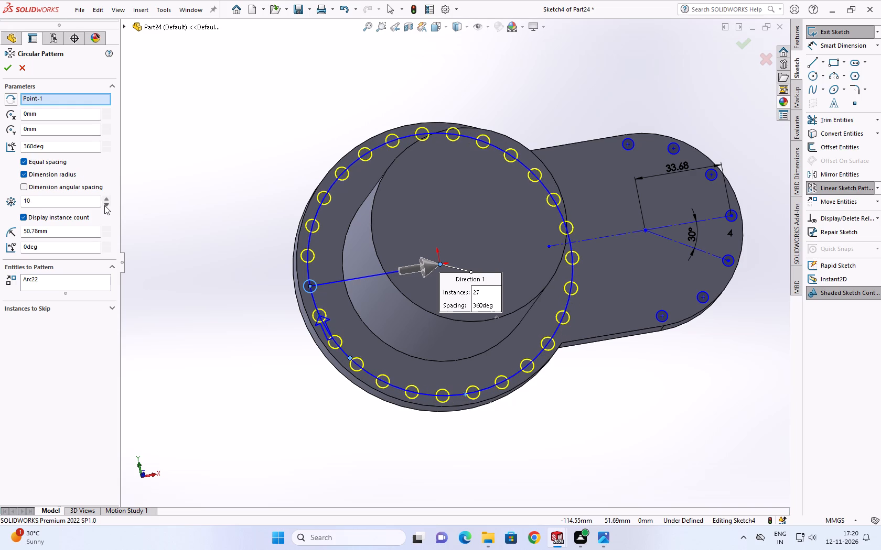
{"action": "left_click", "coordinate": [104, 205]}
{"action": "left_click", "coordinate": [105, 200]}
{"action": "double_click", "coordinate": [105, 200]}
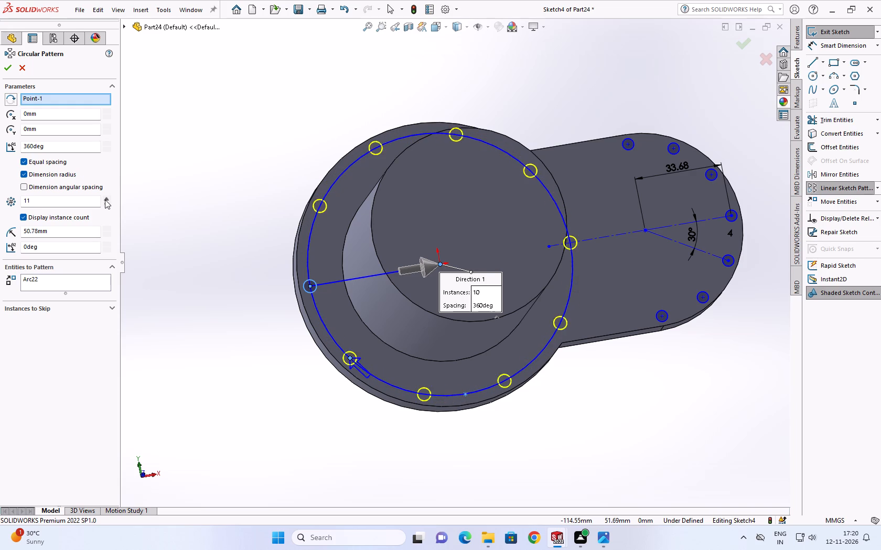
{"action": "left_click", "coordinate": [105, 200]}
{"action": "left_click", "coordinate": [105, 200]}
{"action": "left_click", "coordinate": [105, 200]}
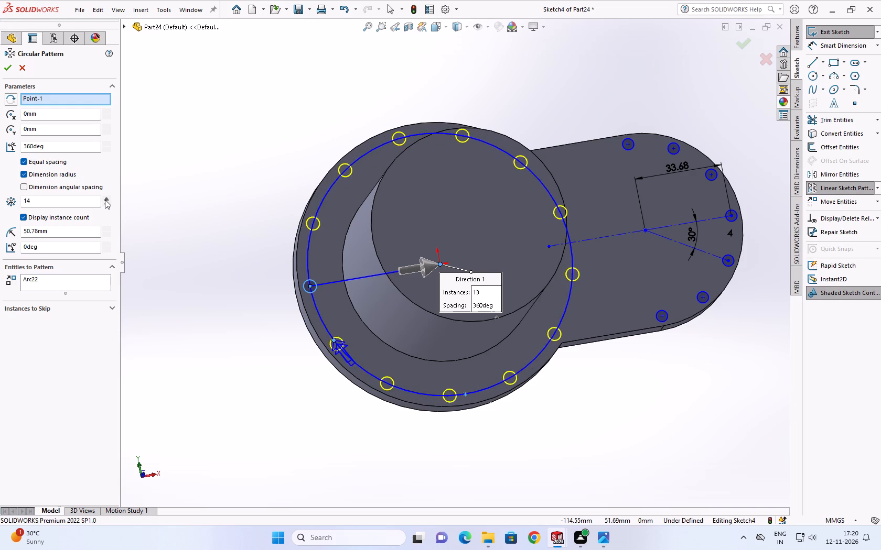
{"action": "left_click", "coordinate": [105, 200]}
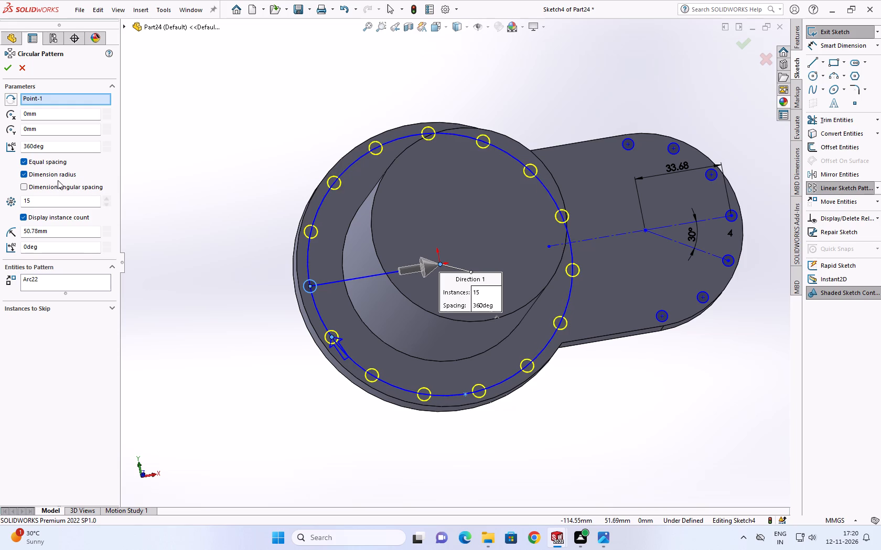
Skip the four pattern instances that face the extension and create the circular pattern.
{"action": "left_click", "coordinate": [43, 307]}
{"action": "scroll", "coordinate": [351, 122], "scroll_direction": "down", "scroll_amount": 2}
{"action": "left_click", "coordinate": [71, 329]}
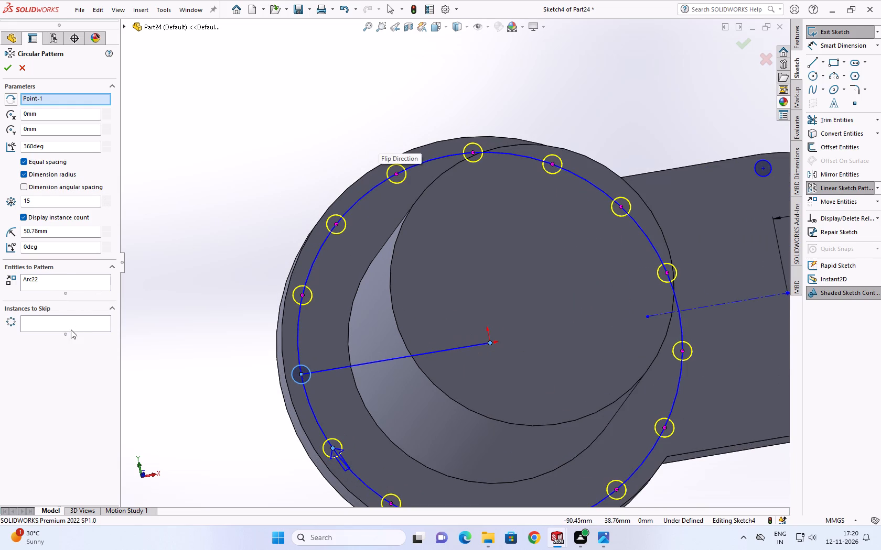
{"action": "scroll", "coordinate": [457, 157], "scroll_direction": "up", "scroll_amount": 1}
{"action": "middle_click_drag", "start_coordinate": [458, 156], "coordinate": [413, 194]}
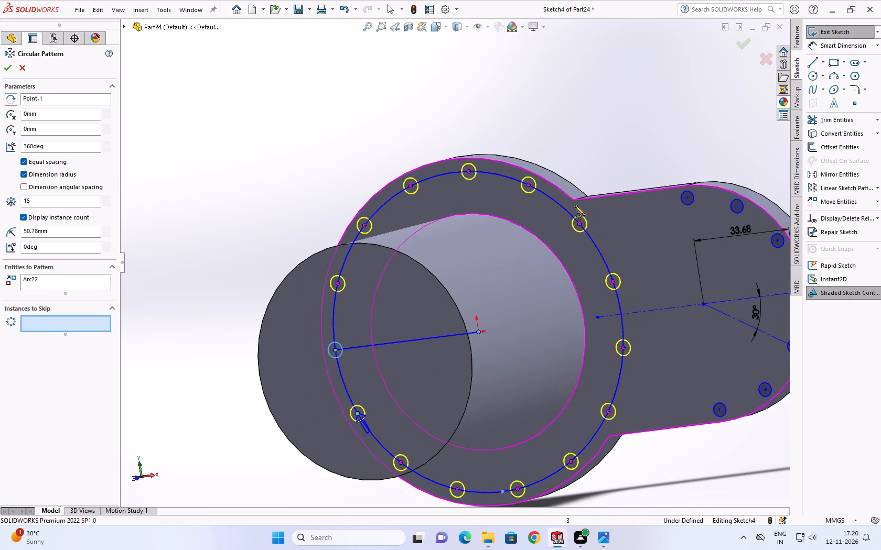
{"action": "left_click", "coordinate": [579, 224]}
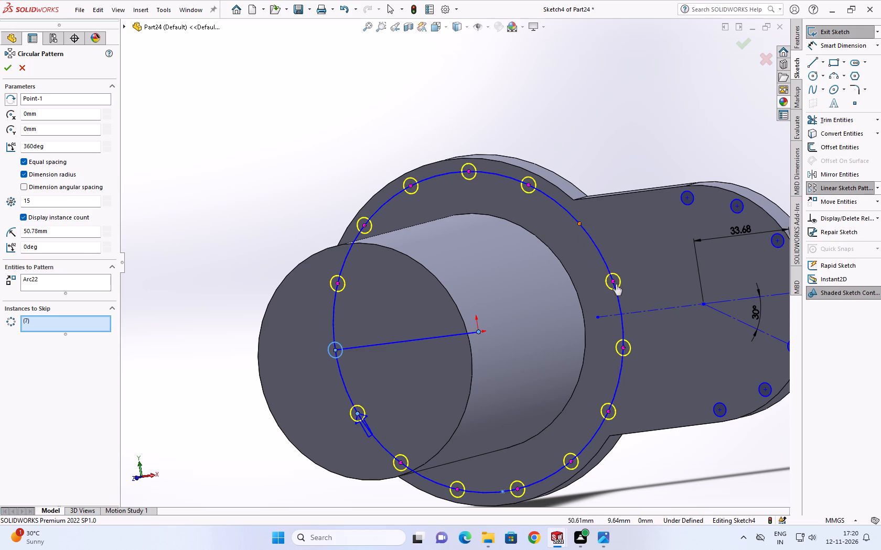
{"action": "left_click", "coordinate": [616, 284]}
{"action": "left_click", "coordinate": [624, 347]}
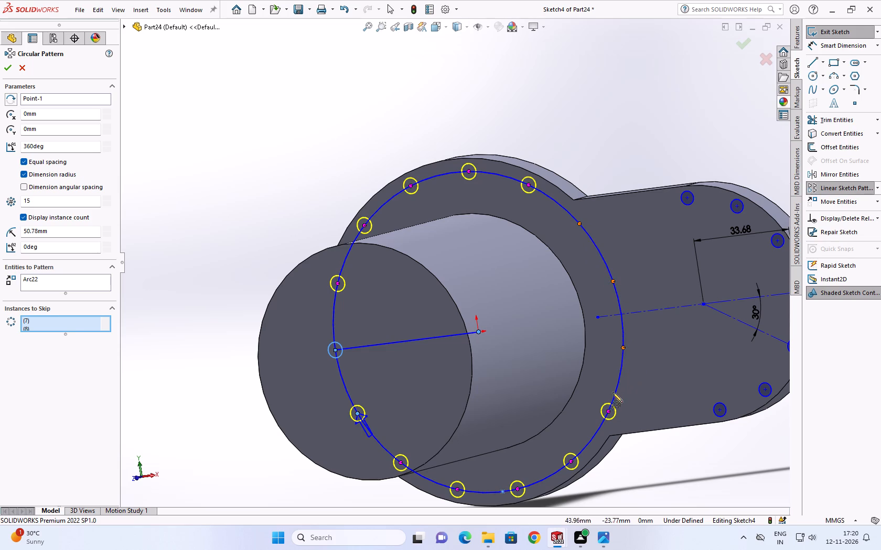
{"action": "left_click", "coordinate": [609, 411]}
{"action": "scroll", "coordinate": [603, 423], "scroll_direction": "up", "scroll_amount": 2}
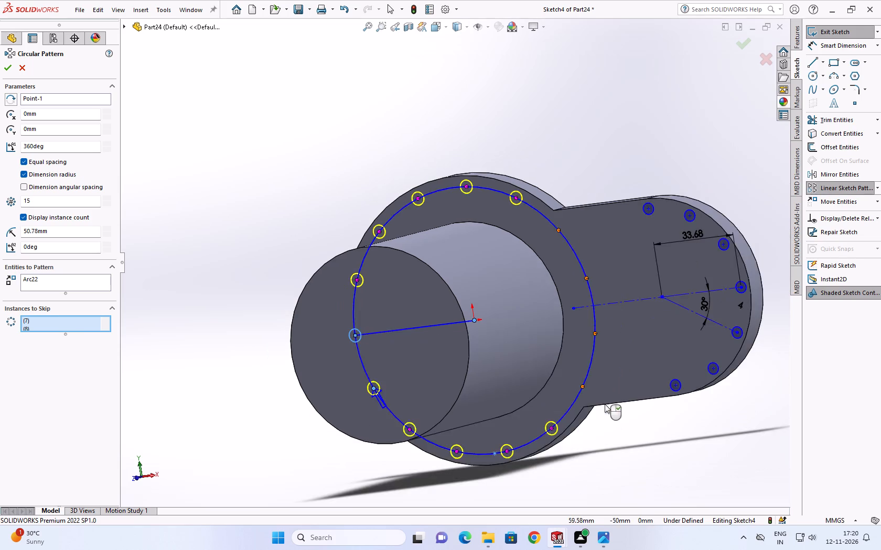
{"action": "middle_click_drag", "start_coordinate": [607, 397], "coordinate": [615, 327]}
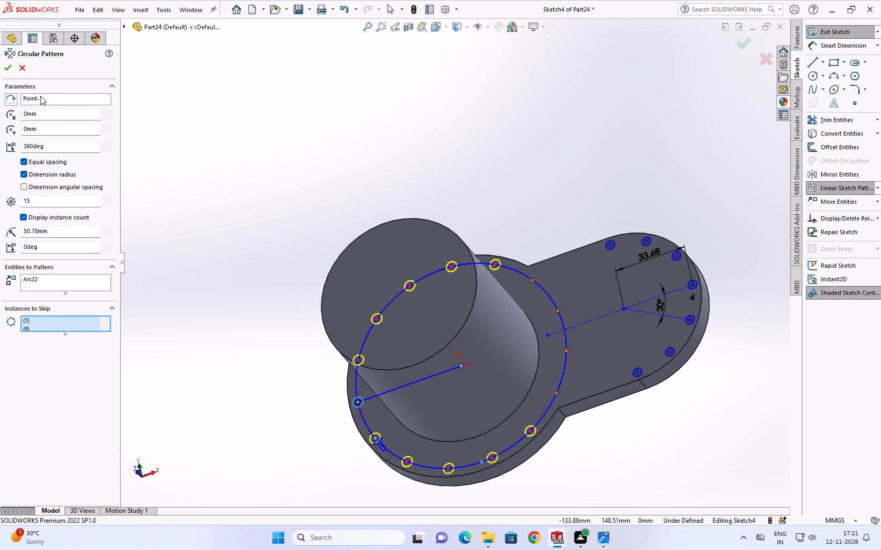
{"action": "left_click", "coordinate": [7, 71]}
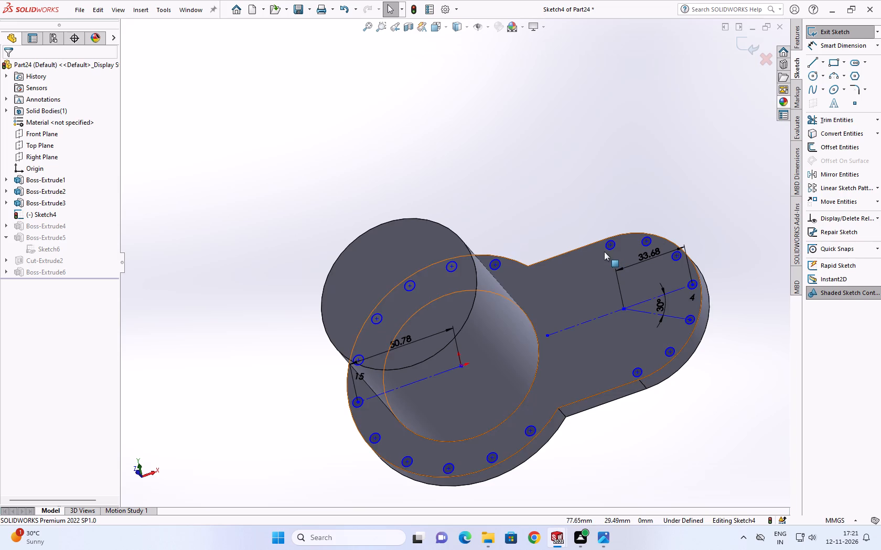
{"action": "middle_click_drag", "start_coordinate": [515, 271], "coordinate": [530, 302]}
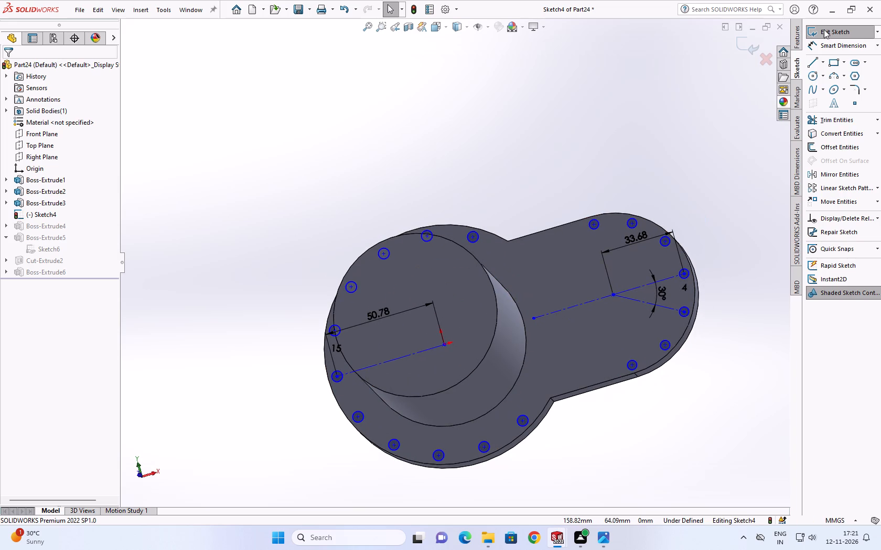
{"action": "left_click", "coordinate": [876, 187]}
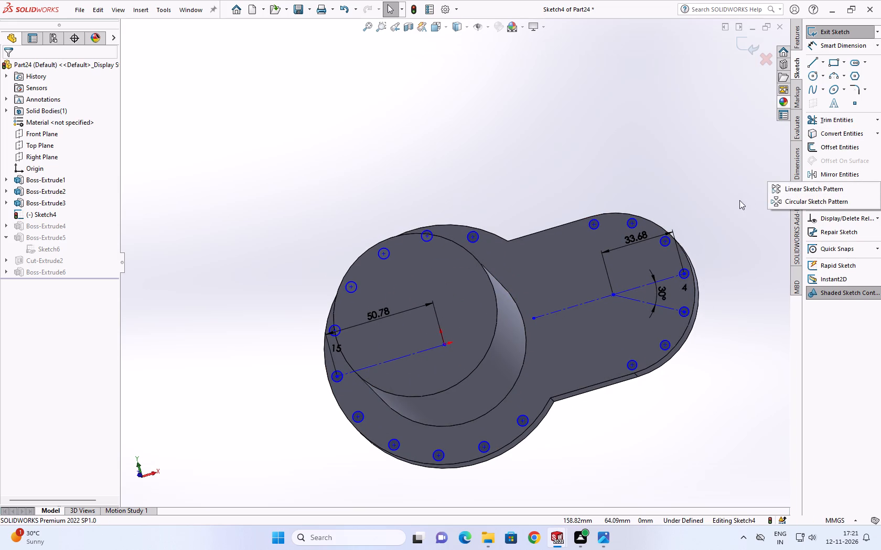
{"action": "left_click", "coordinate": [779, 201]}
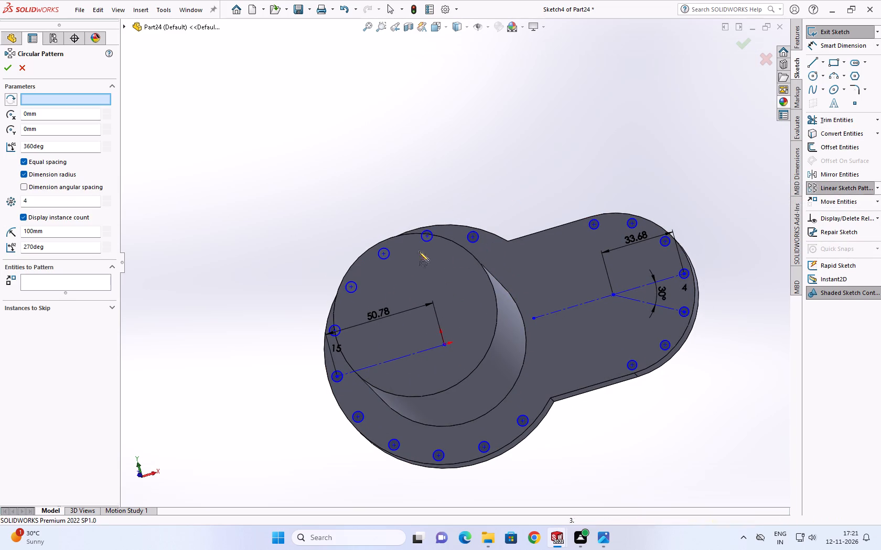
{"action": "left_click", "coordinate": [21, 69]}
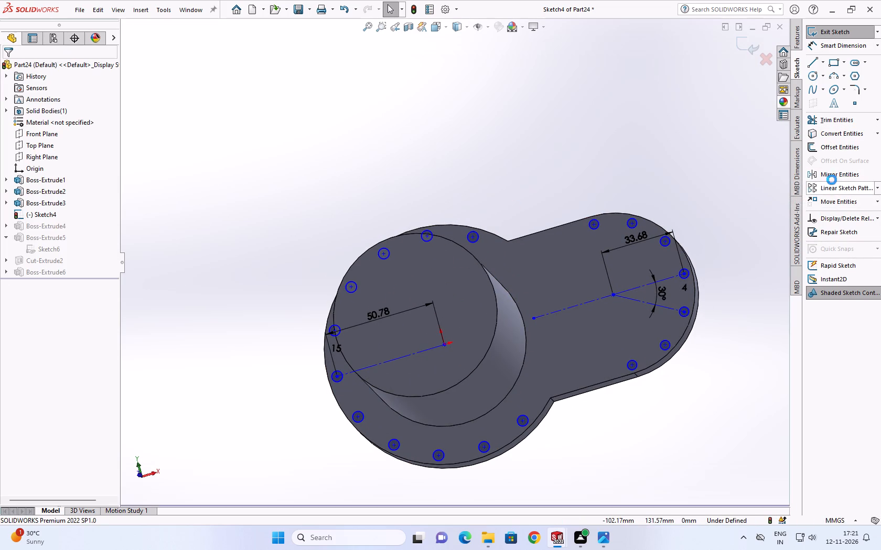
Copy the flange circle nearest the upper junction by its centre onto the extension's upper straight edge, about 63.2 mm across and 33.7 mm up from the origin.
{"action": "left_click", "coordinate": [880, 201]}
{"action": "left_click", "coordinate": [826, 213]}
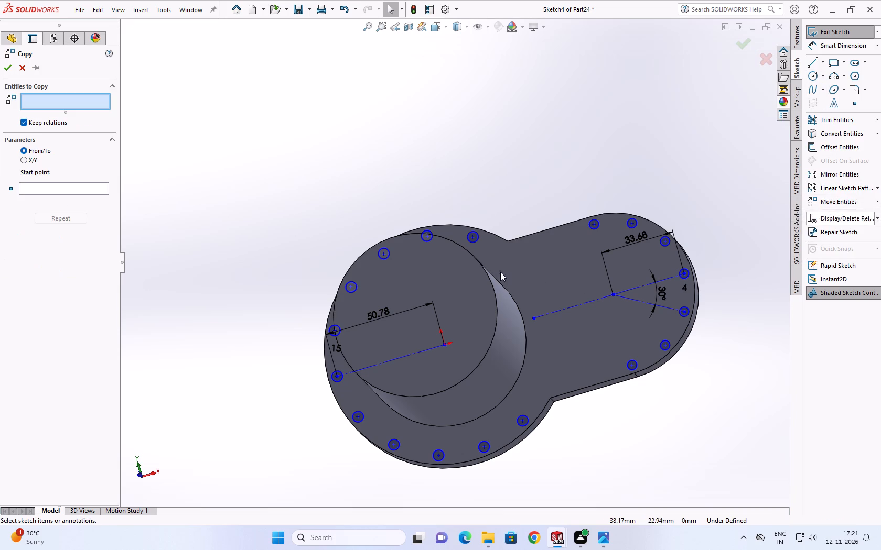
{"action": "left_click", "coordinate": [472, 233]}
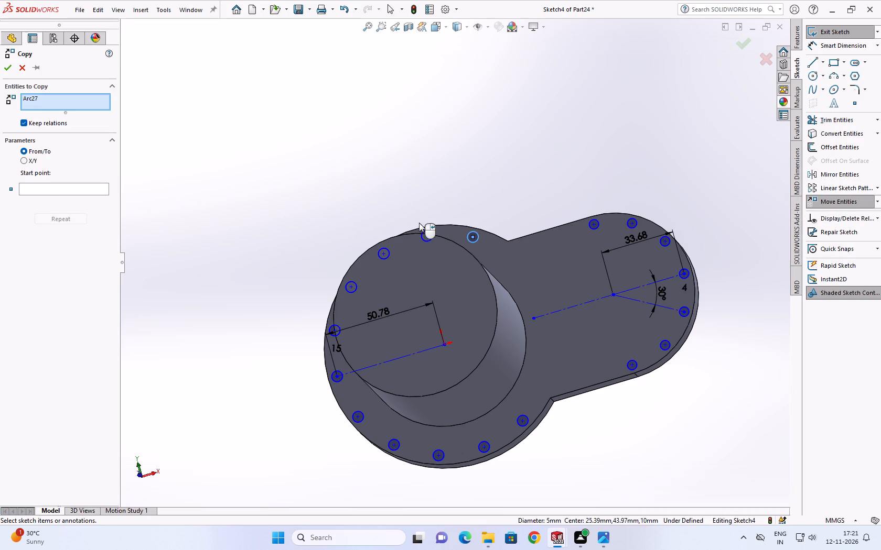
{"action": "left_click", "coordinate": [46, 188]}
{"action": "scroll", "coordinate": [457, 229], "scroll_direction": "down", "scroll_amount": 2}
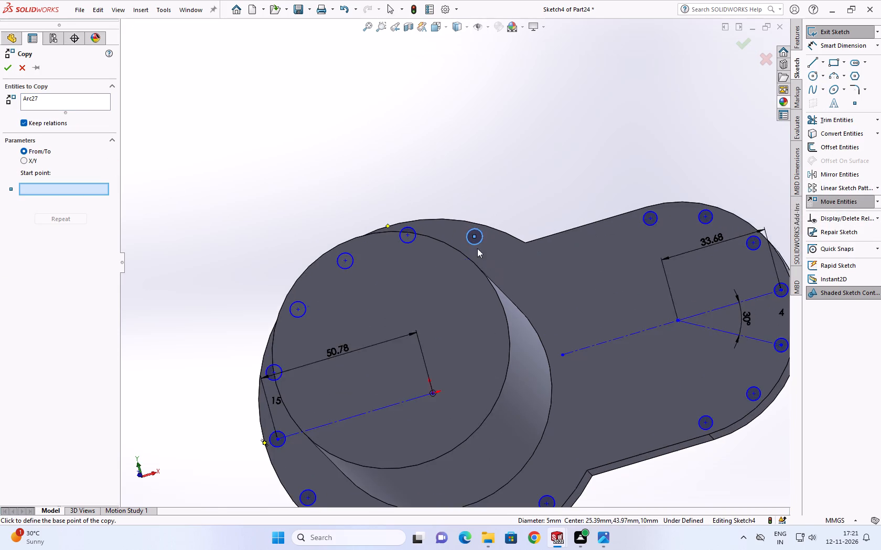
{"action": "scroll", "coordinate": [470, 243], "scroll_direction": "down", "scroll_amount": 2}
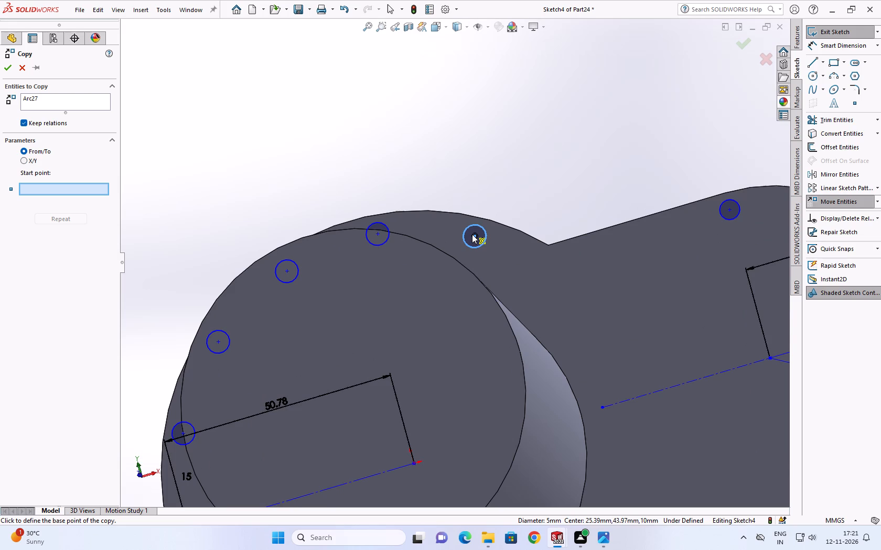
{"action": "left_click", "coordinate": [474, 234]}
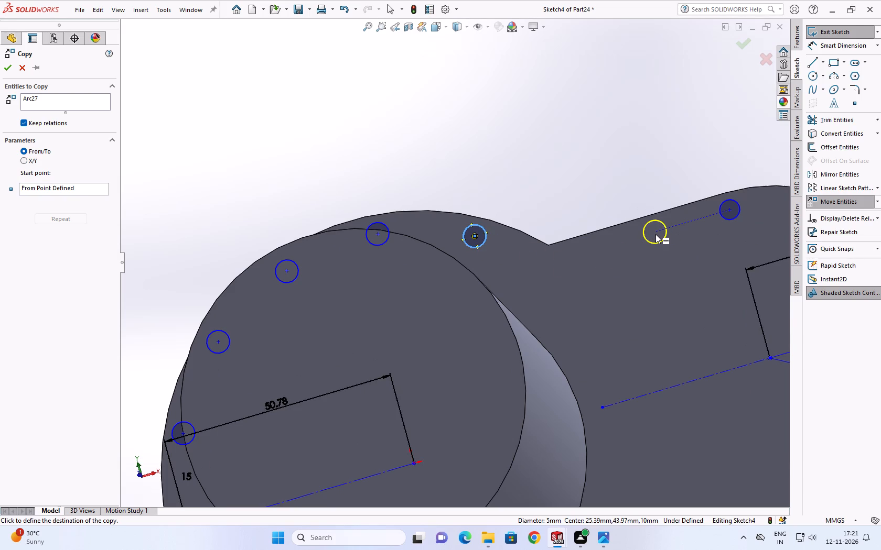
{"action": "left_click", "coordinate": [656, 234]}
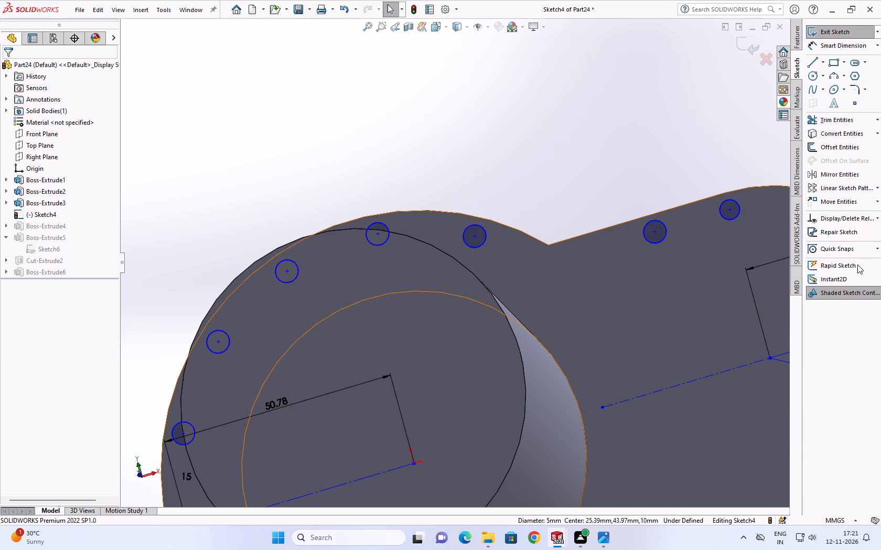
Dimension the seed circle of the round flange's hole pattern to a 5 mm diameter.
{"action": "scroll", "coordinate": [353, 292], "scroll_direction": "up", "scroll_amount": 4}
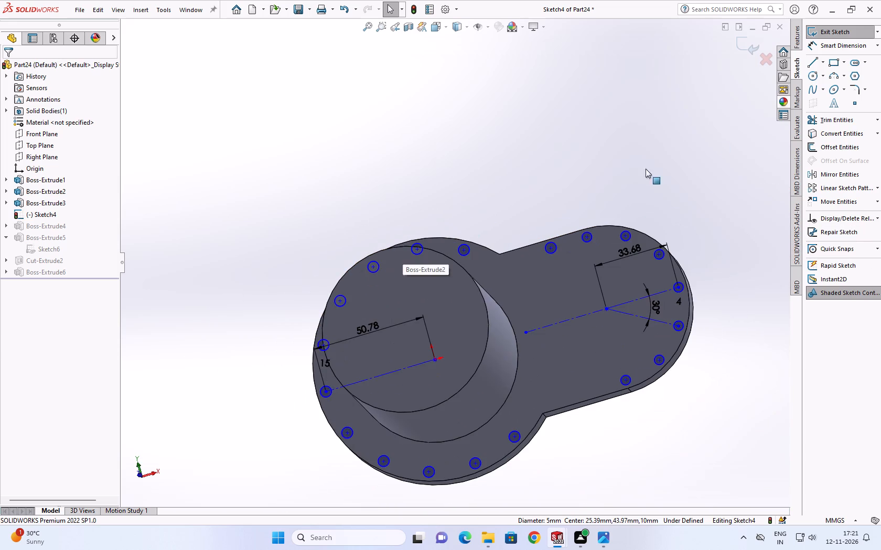
{"action": "left_click", "coordinate": [816, 47]}
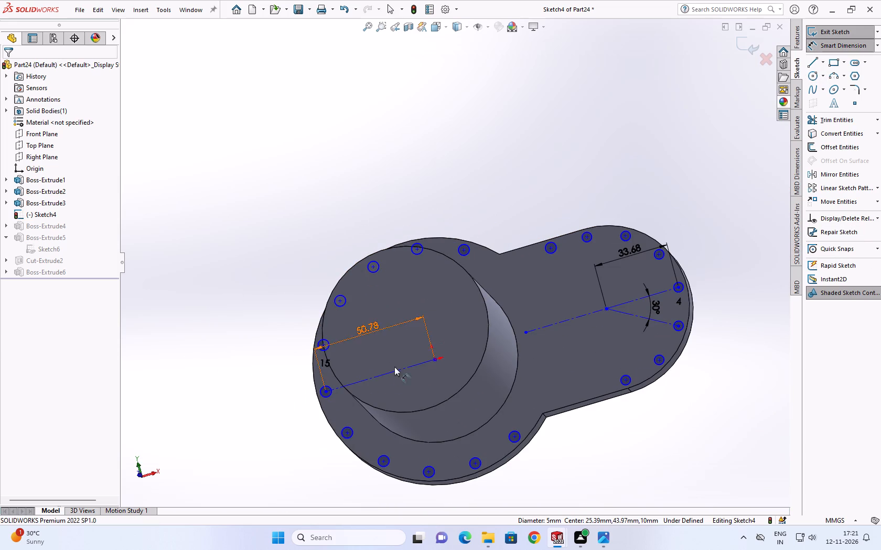
{"action": "left_click", "coordinate": [320, 396]}
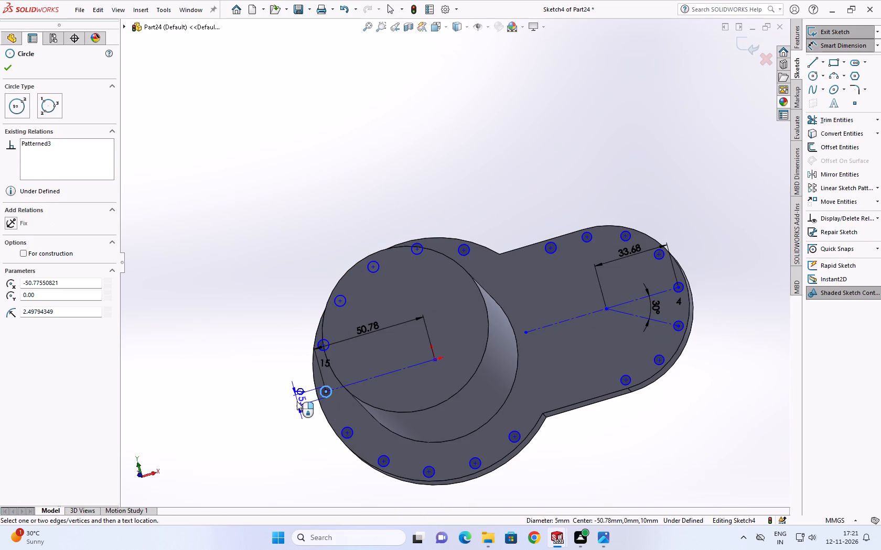
{"action": "left_click", "coordinate": [297, 401]}
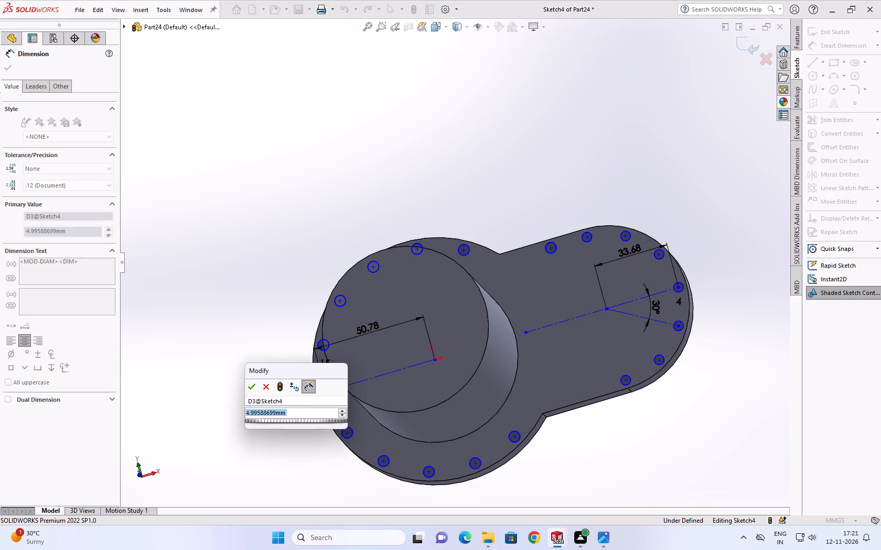
{"action": "key", "text": "5"}
{"action": "key", "text": "Return"}
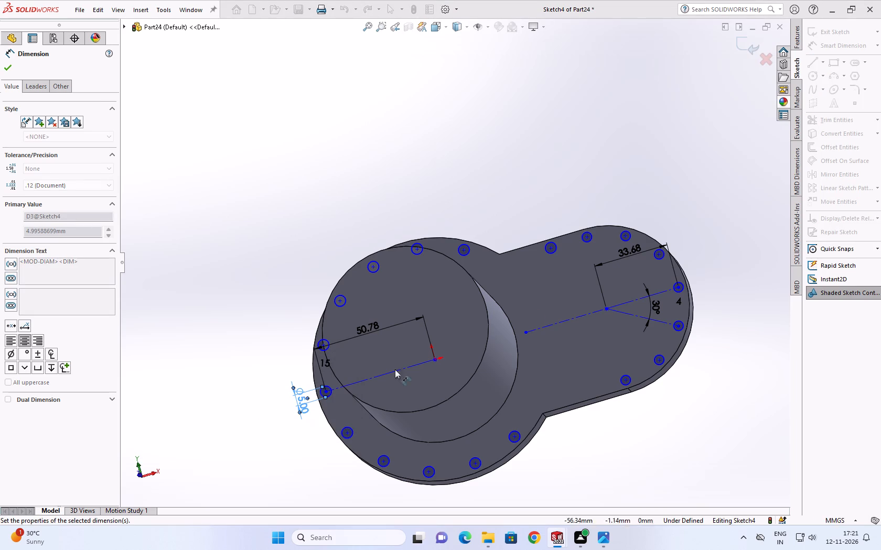
Dimension the seed circle of the hole pattern on the extension's rounded end to a 5 mm diameter.
{"action": "scroll", "coordinate": [728, 268], "scroll_direction": "down", "scroll_amount": 3}
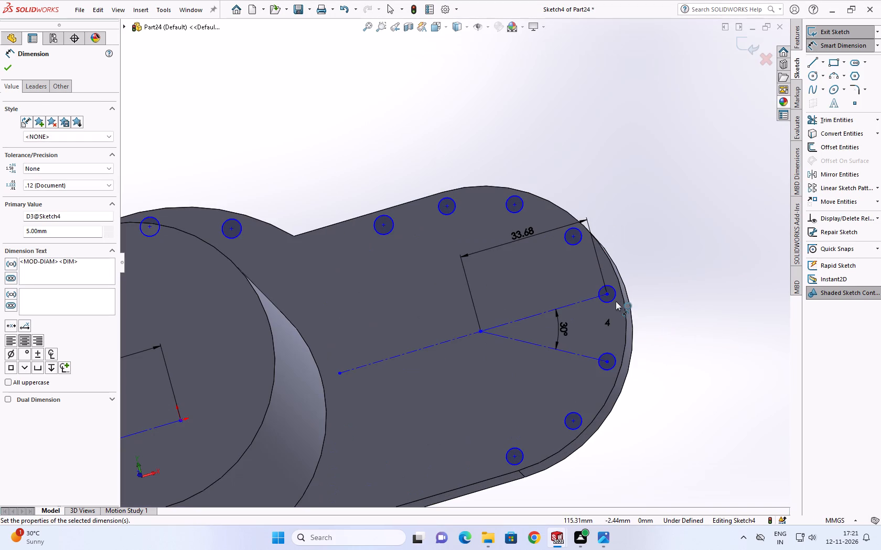
{"action": "left_click", "coordinate": [616, 301]}
{"action": "left_click", "coordinate": [646, 290]}
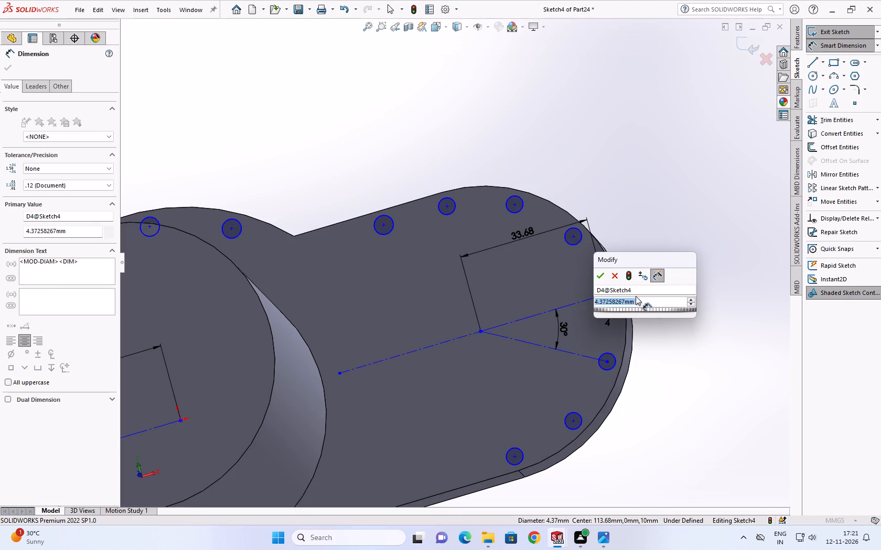
{"action": "key", "text": "5"}
{"action": "key", "text": "Return"}
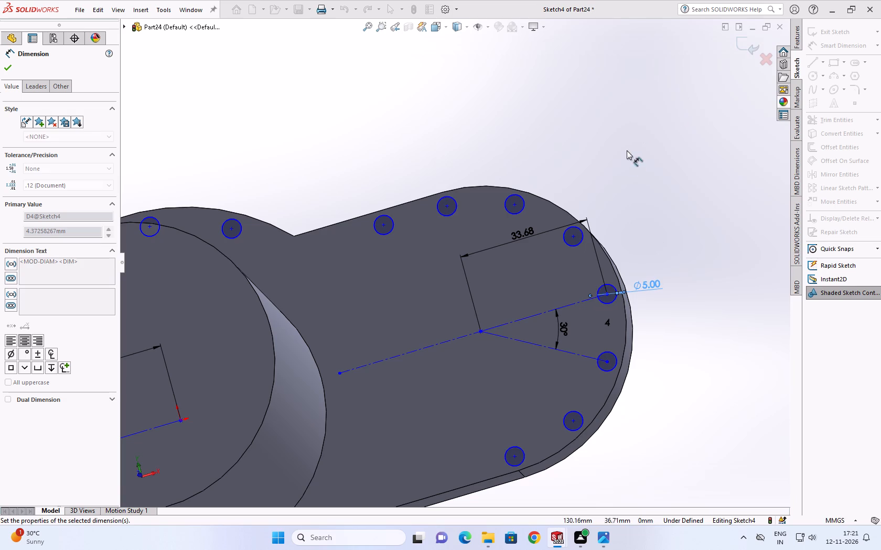
{"action": "scroll", "coordinate": [563, 213], "scroll_direction": "up", "scroll_amount": 2}
{"action": "scroll", "coordinate": [242, 265], "scroll_direction": "down", "scroll_amount": 2}
{"action": "scroll", "coordinate": [296, 259], "scroll_direction": "up", "scroll_amount": 2}
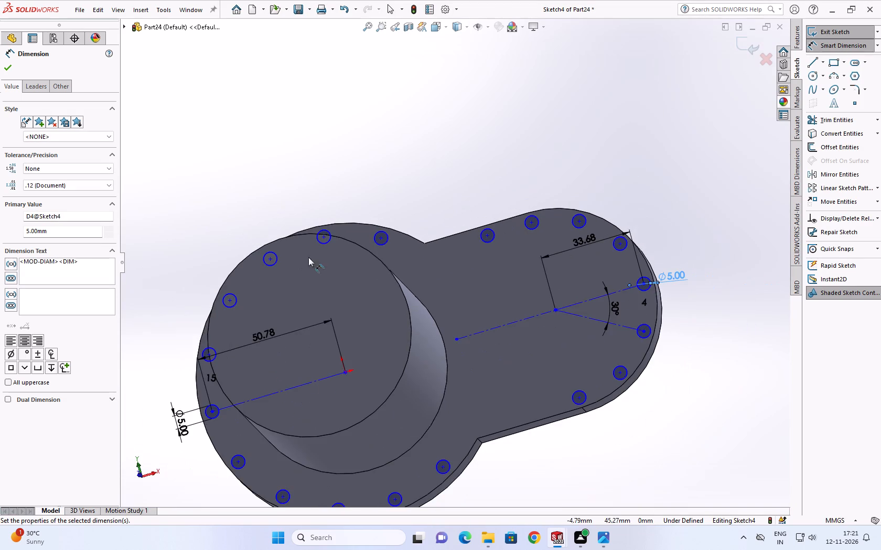
{"action": "scroll", "coordinate": [401, 271], "scroll_direction": "up", "scroll_amount": 1}
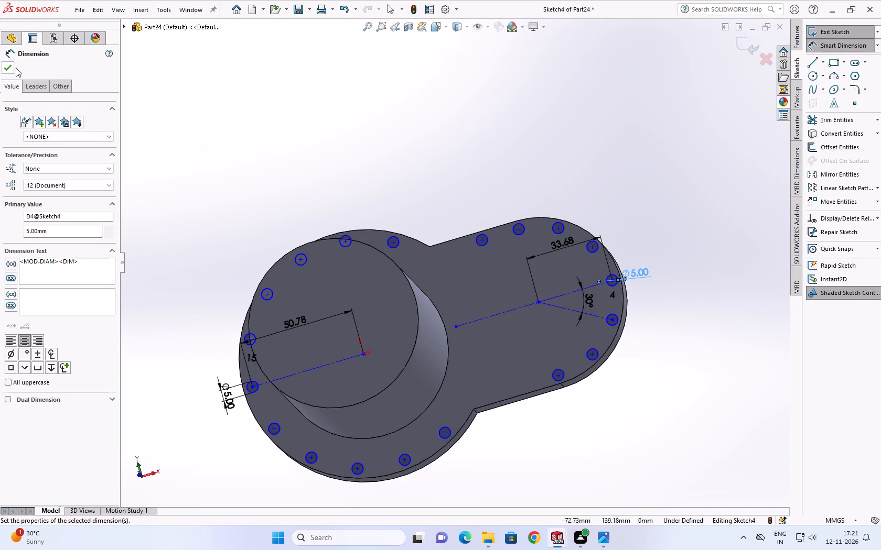
{"action": "left_click", "coordinate": [16, 68]}
{"action": "left_click", "coordinate": [10, 70]}
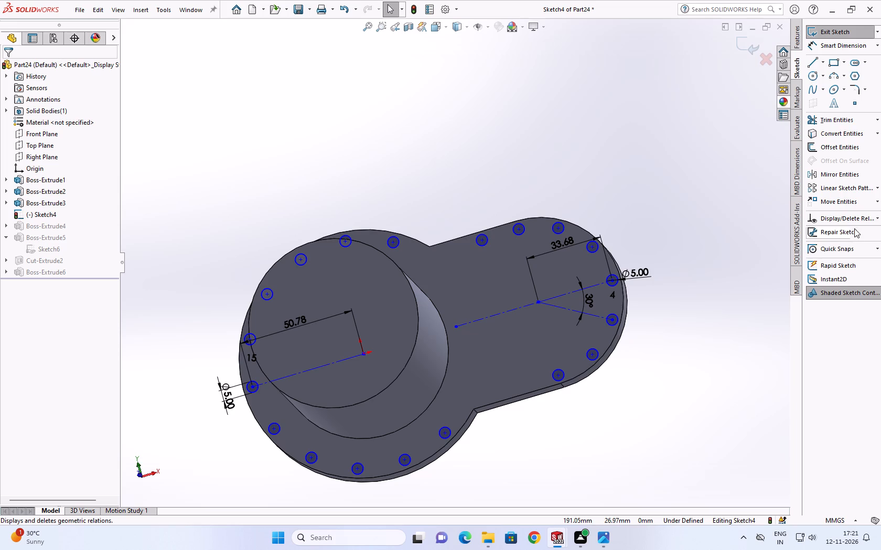
Copy the straight-edge circle by its centre toward the junction with the round flange, about 14.2 mm away along the edge.
{"action": "left_click", "coordinate": [877, 187]}
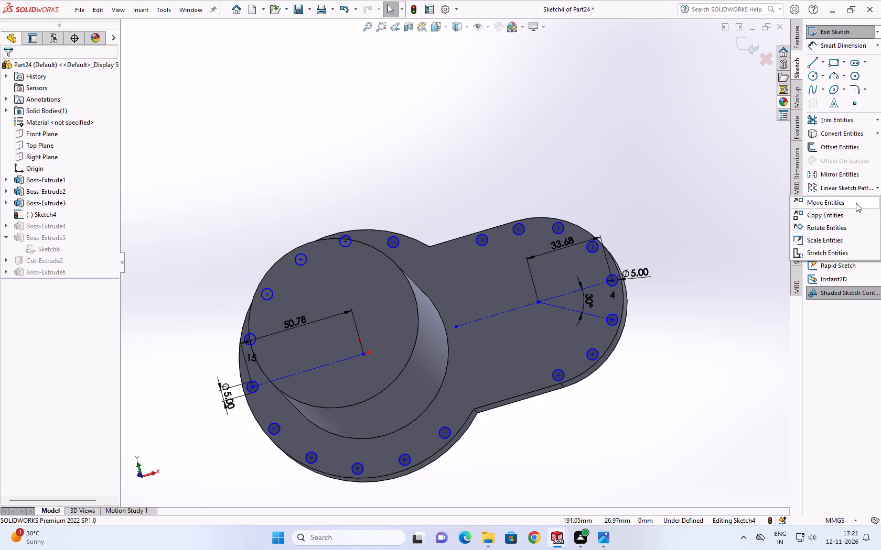
{"action": "left_click", "coordinate": [834, 212]}
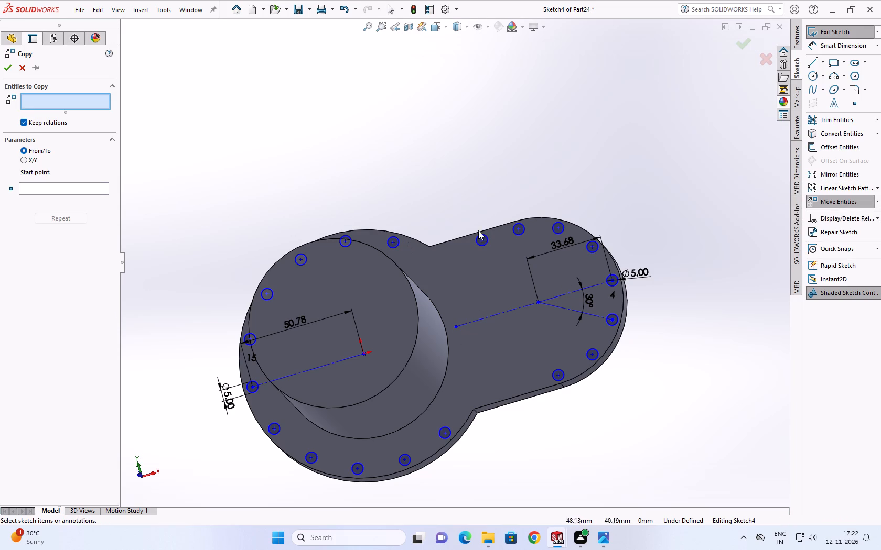
{"action": "left_click", "coordinate": [481, 246]}
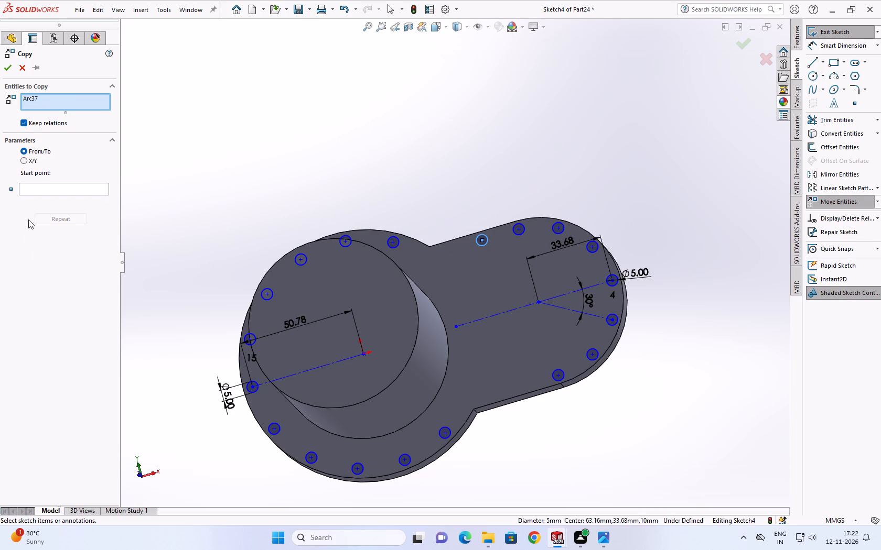
{"action": "left_click", "coordinate": [48, 188]}
{"action": "scroll", "coordinate": [509, 276], "scroll_direction": "down", "scroll_amount": 4}
{"action": "scroll", "coordinate": [456, 223], "scroll_direction": "down", "scroll_amount": 3}
{"action": "left_click", "coordinate": [428, 168]}
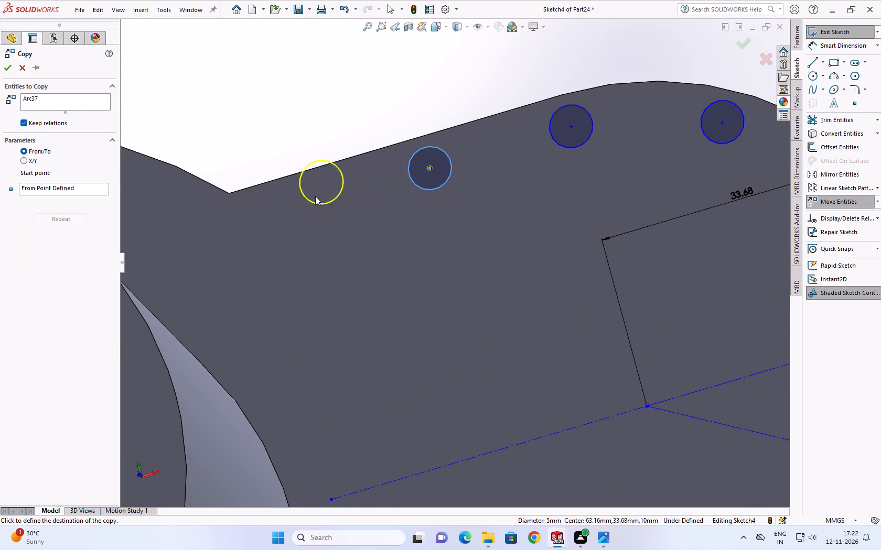
{"action": "left_click", "coordinate": [310, 202]}
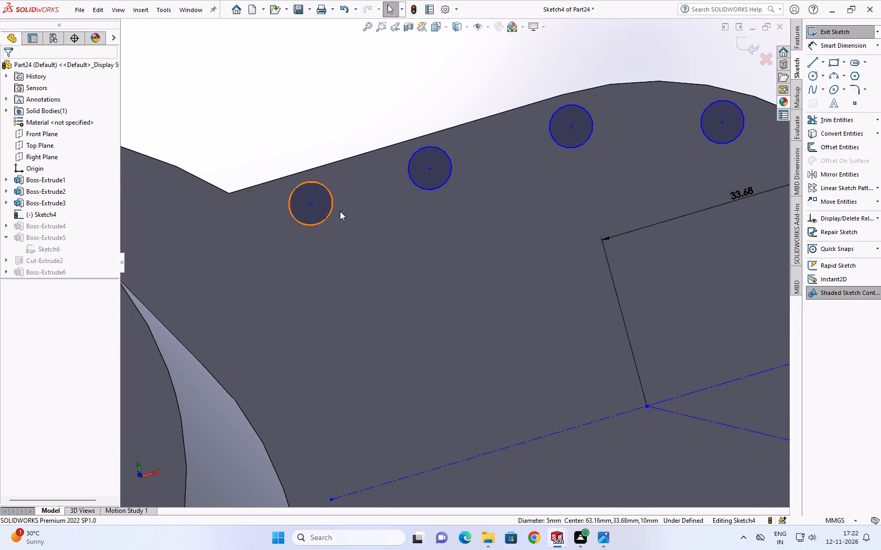
Mirror the two copied straight-edge circles about the extension's horizontal centreline, keeping the originals.
{"action": "scroll", "coordinate": [470, 206], "scroll_direction": "up", "scroll_amount": 3}
{"action": "scroll", "coordinate": [424, 191], "scroll_direction": "up", "scroll_amount": 3}
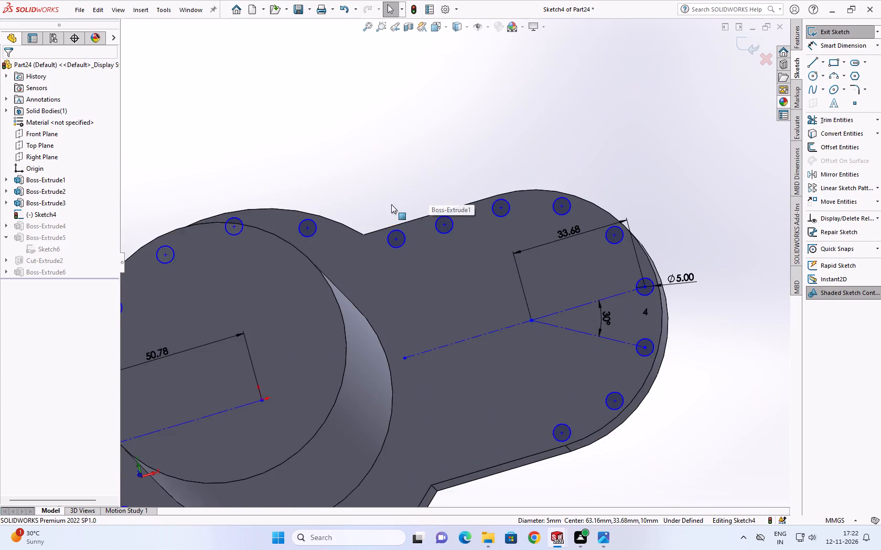
{"action": "scroll", "coordinate": [391, 204], "scroll_direction": "up", "scroll_amount": 1}
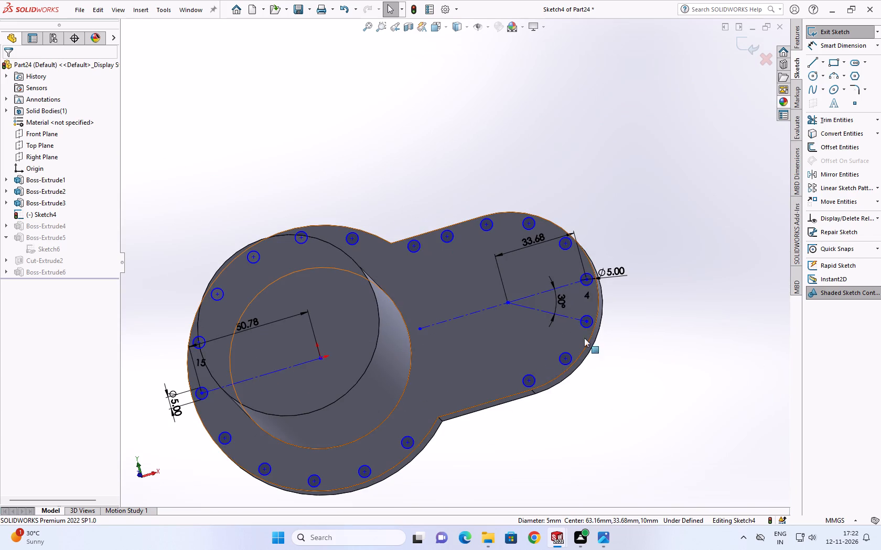
{"action": "left_click", "coordinate": [878, 189]}
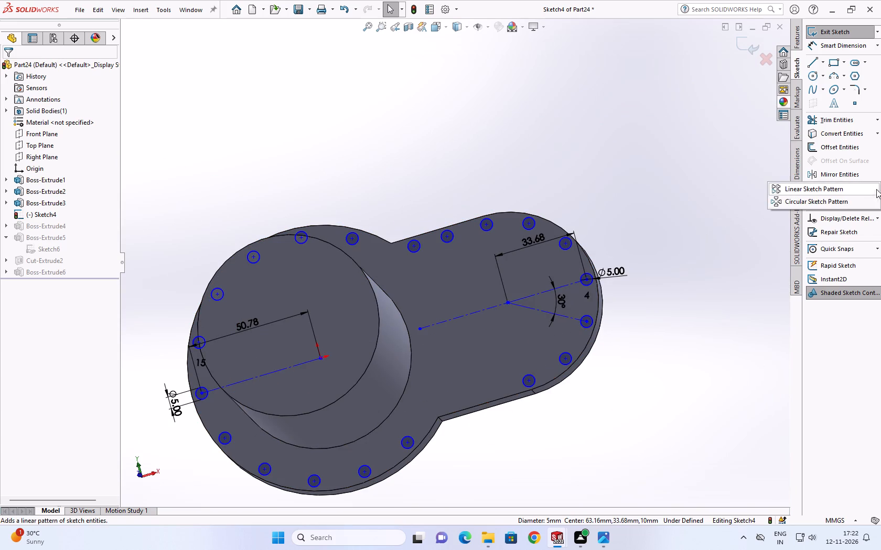
{"action": "left_click", "coordinate": [861, 177]}
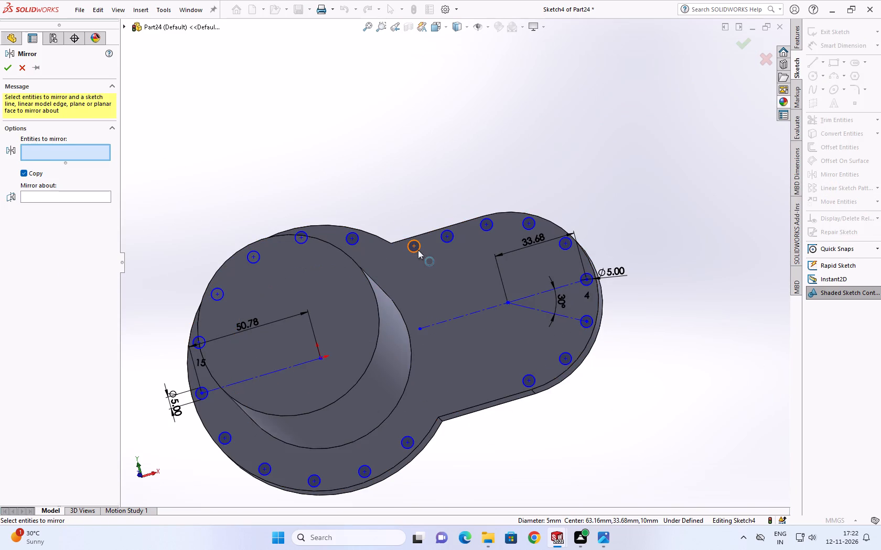
{"action": "left_click", "coordinate": [418, 250]}
{"action": "left_click", "coordinate": [449, 241]}
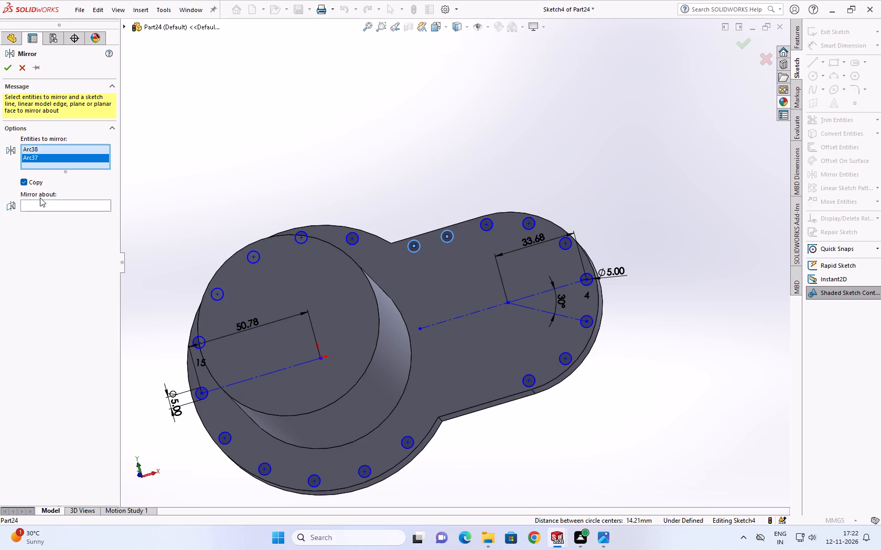
{"action": "left_click", "coordinate": [41, 204]}
{"action": "left_click", "coordinate": [458, 320]}
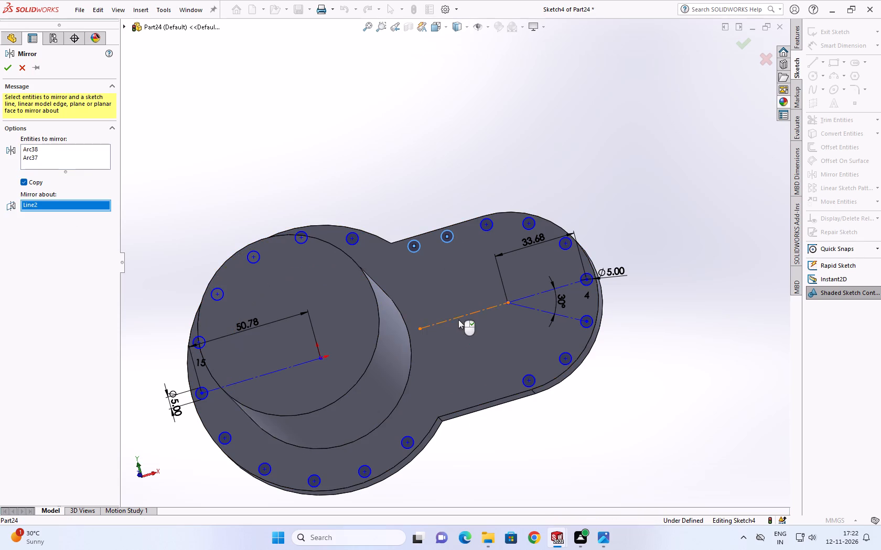
{"action": "left_click", "coordinate": [9, 71]}
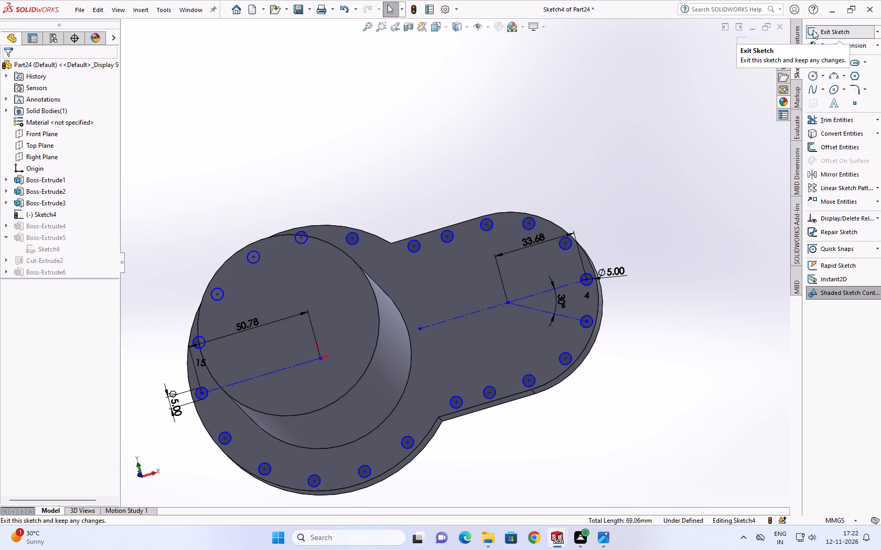
Cut the hole circles through the flange with a blind Extruded Cut 40 mm deep.
{"action": "left_click", "coordinate": [799, 37]}
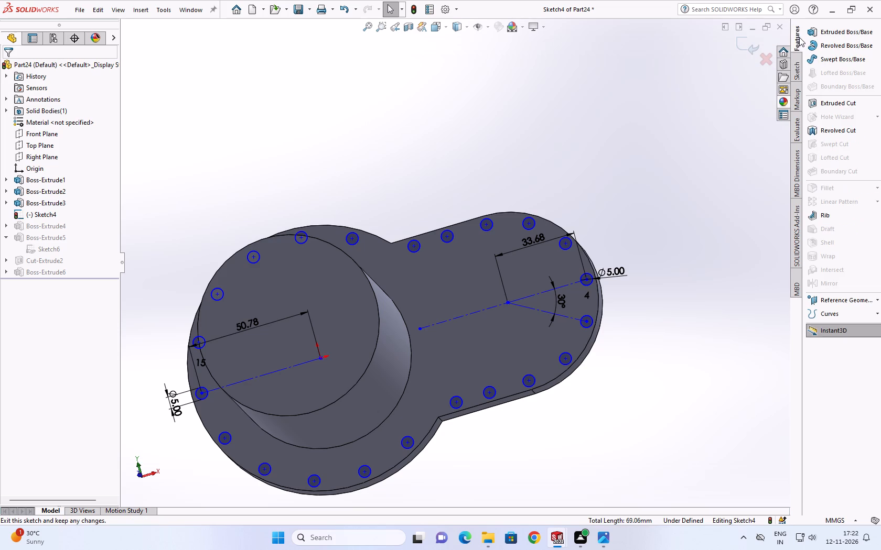
{"action": "left_click", "coordinate": [818, 105]}
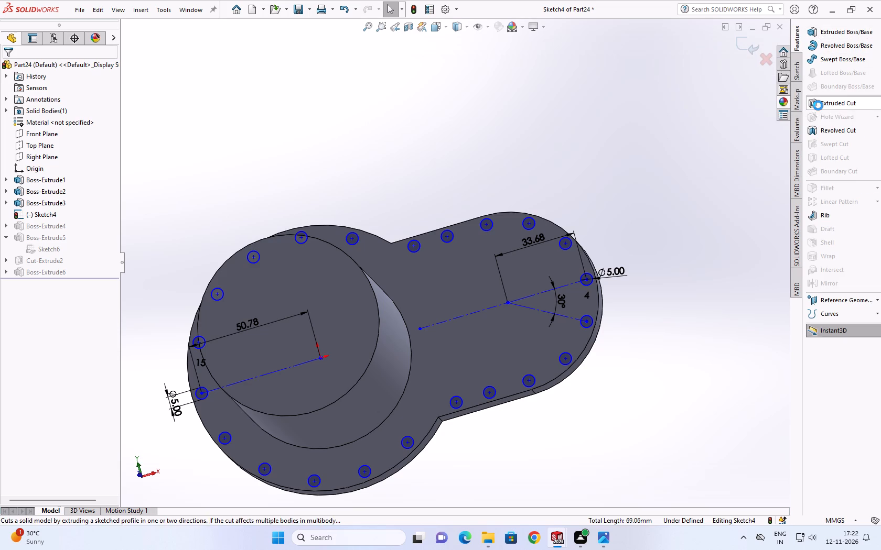
{"action": "middle_click_drag", "start_coordinate": [397, 252], "coordinate": [357, 152]}
{"action": "middle_click_drag", "start_coordinate": [346, 304], "coordinate": [296, 161]}
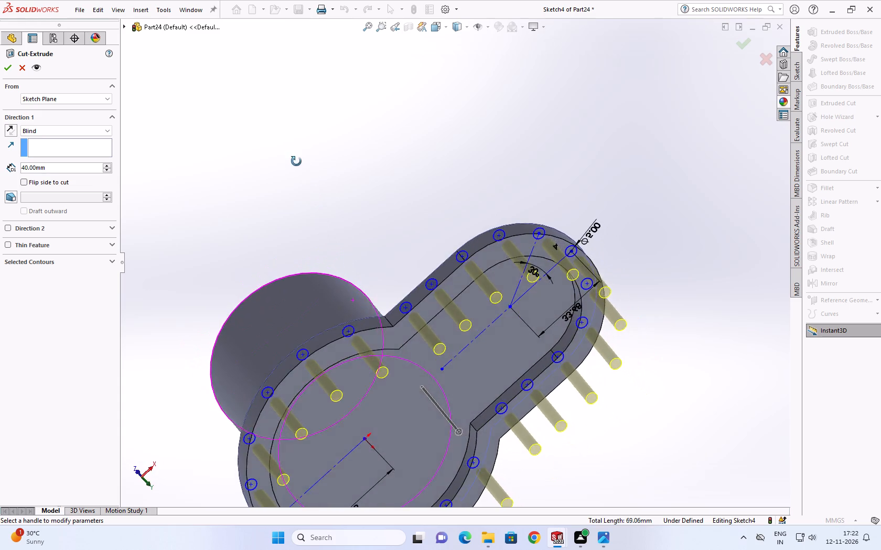
{"action": "middle_click_drag", "start_coordinate": [296, 161], "coordinate": [266, 135]}
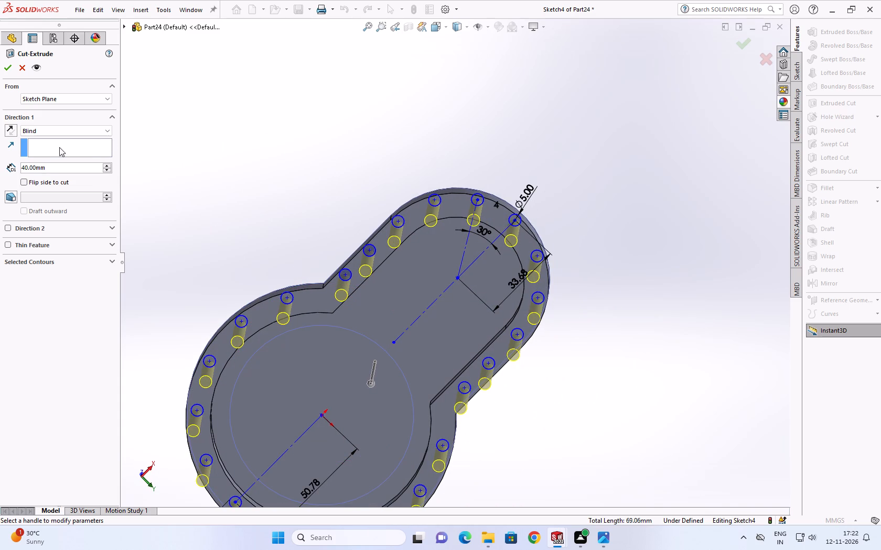
{"action": "middle_click_drag", "start_coordinate": [297, 199], "coordinate": [279, 191]}
{"action": "scroll", "coordinate": [302, 232], "scroll_direction": "down", "scroll_amount": 1}
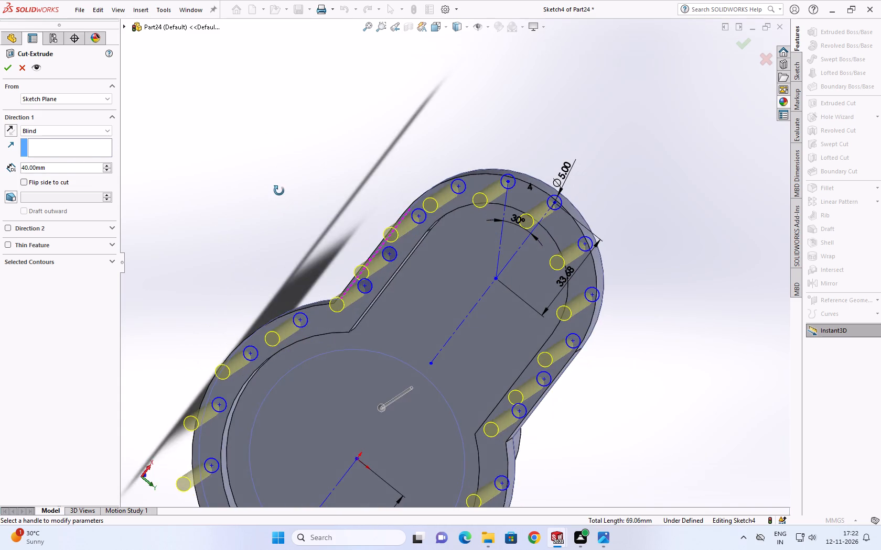
{"action": "middle_click_drag", "start_coordinate": [279, 191], "coordinate": [323, 74]}
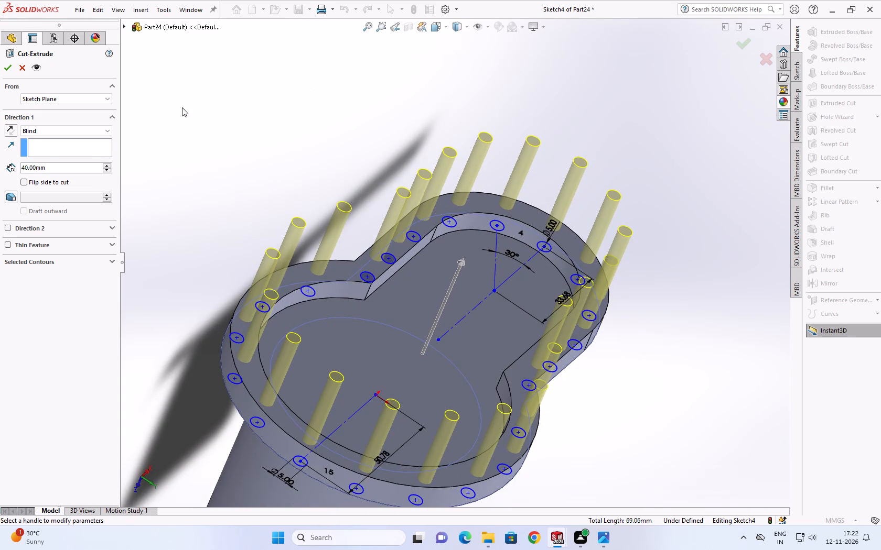
{"action": "left_click", "coordinate": [9, 70]}
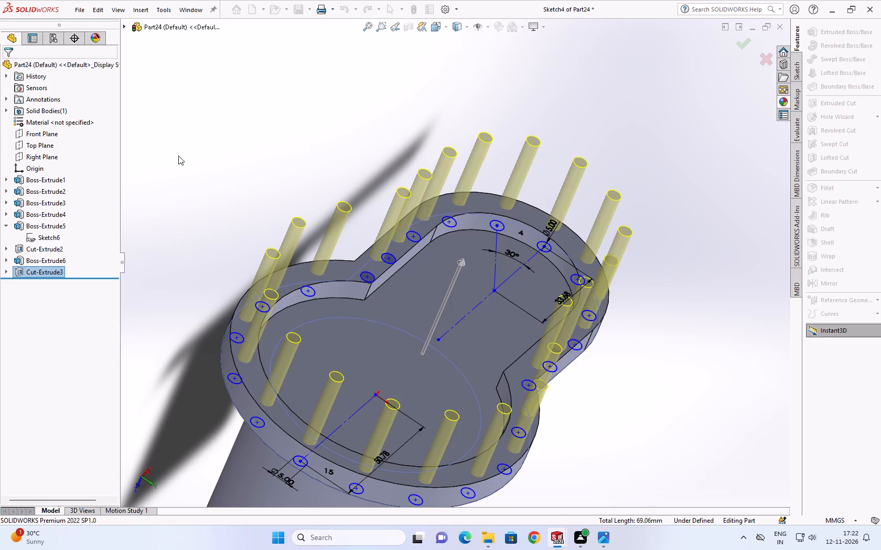
{"action": "left_click", "coordinate": [325, 209]}
Examine the flange holes and the whole part from several sides, and consult the reference drawing for the remaining features.
{"action": "scroll", "coordinate": [321, 200], "scroll_direction": "down", "scroll_amount": 1}
{"action": "middle_click_drag", "start_coordinate": [321, 200], "coordinate": [464, 313]}
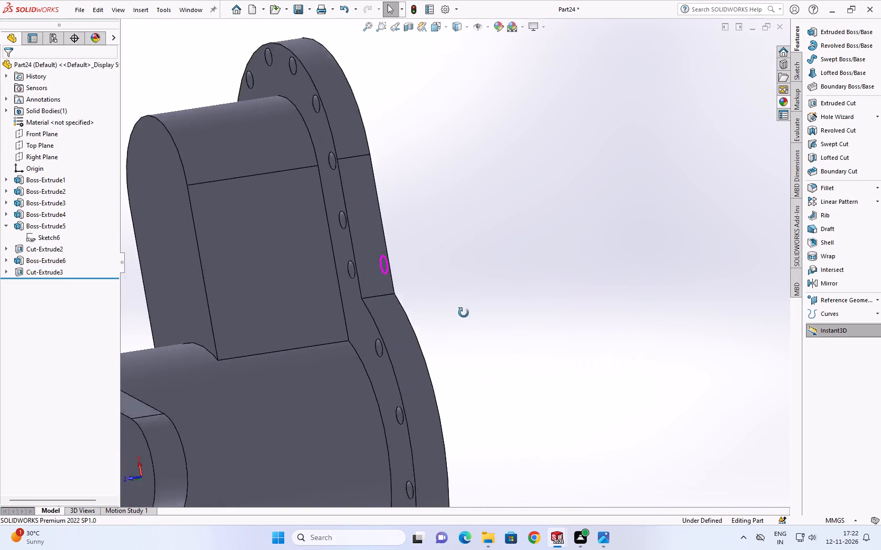
{"action": "middle_click_drag", "start_coordinate": [464, 313], "coordinate": [638, 243]}
{"action": "scroll", "coordinate": [638, 243], "scroll_direction": "up", "scroll_amount": 3}
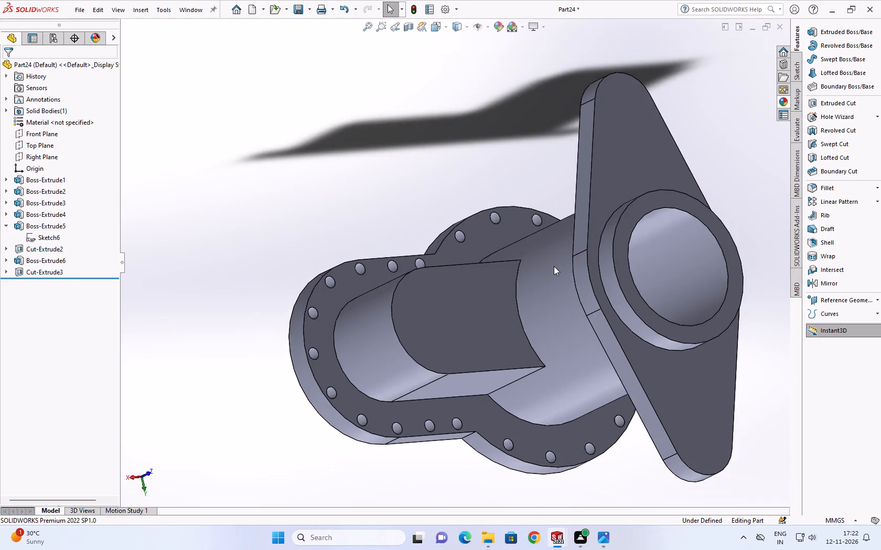
{"action": "scroll", "coordinate": [554, 266], "scroll_direction": "up", "scroll_amount": 2}
{"action": "middle_click_drag", "start_coordinate": [482, 266], "coordinate": [459, 162]}
{"action": "scroll", "coordinate": [460, 160], "scroll_direction": "up", "scroll_amount": 1}
{"action": "scroll", "coordinate": [569, 378], "scroll_direction": "down", "scroll_amount": 3}
{"action": "middle_click_drag", "start_coordinate": [426, 289], "coordinate": [457, 396]}
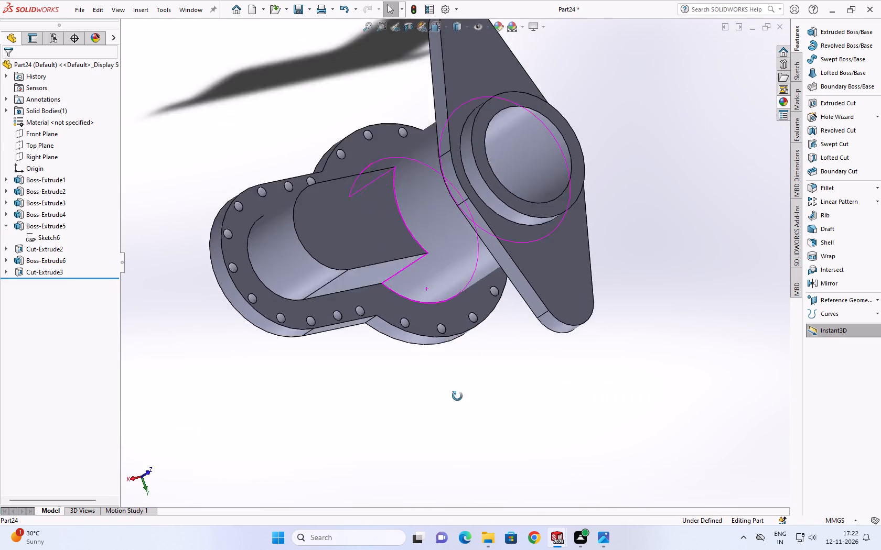
{"action": "middle_click_drag", "start_coordinate": [457, 396], "coordinate": [493, 348]}
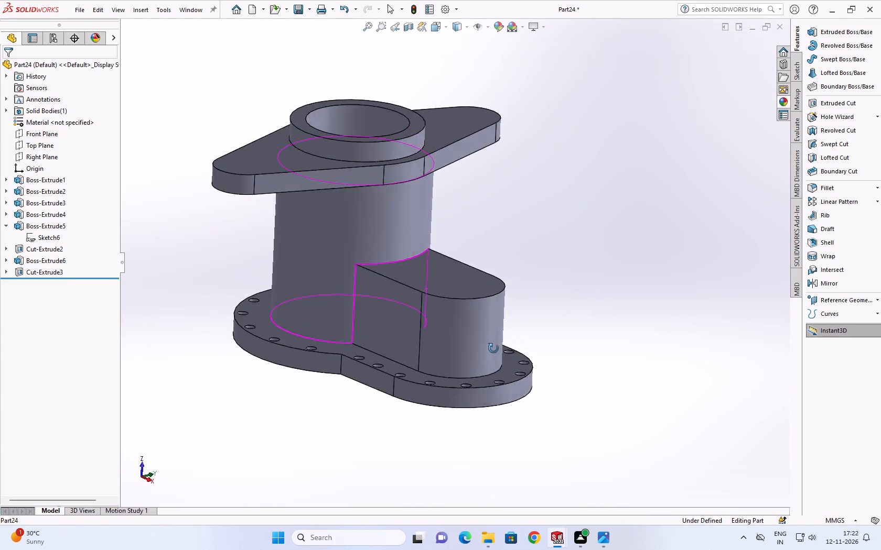
{"action": "middle_click_drag", "start_coordinate": [493, 348], "coordinate": [515, 402]}
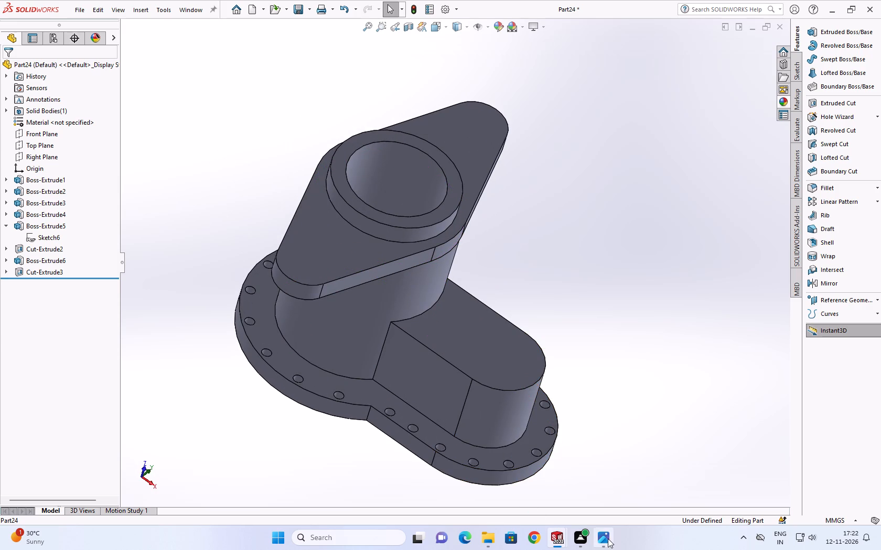
{"action": "left_click", "coordinate": [608, 538]}
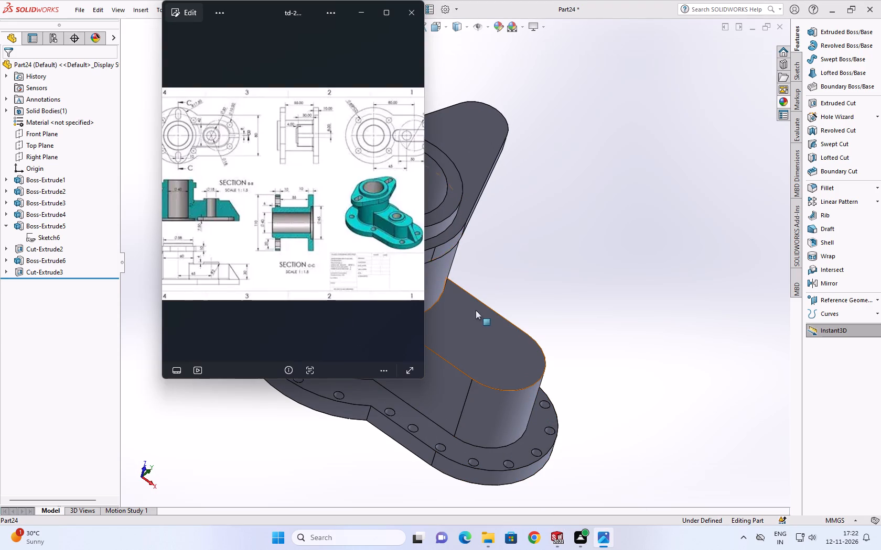
On the raised extension's top face, sketch a circle of about 30.5 mm diameter centred on the rounded end's arc centre.
{"action": "left_click", "coordinate": [495, 343]}
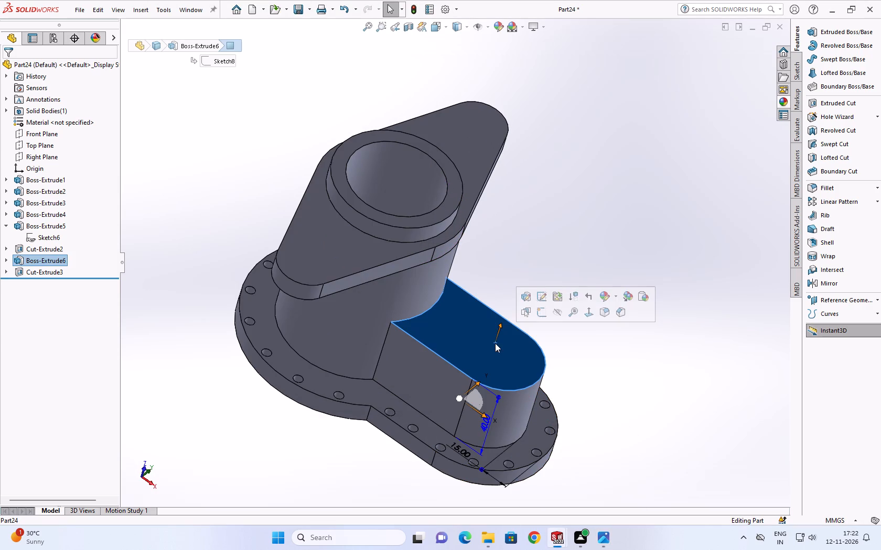
{"action": "left_click", "coordinate": [539, 312]}
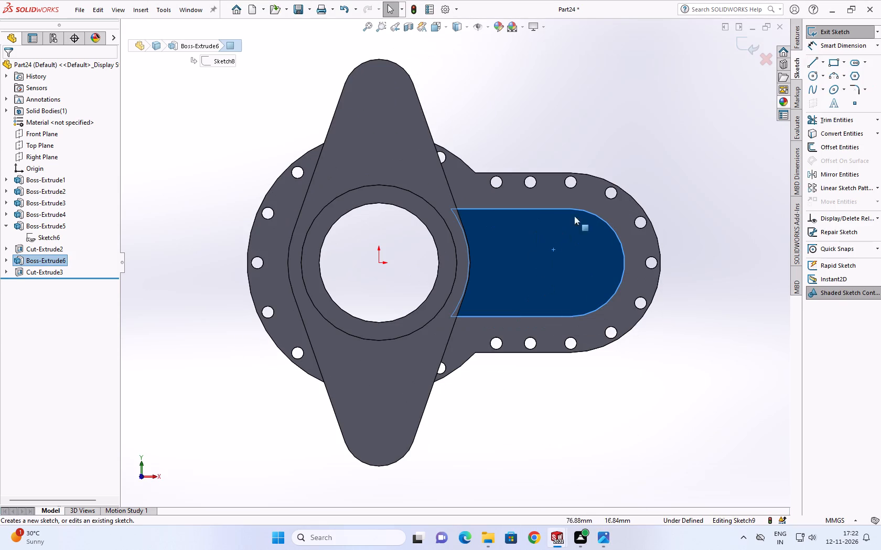
{"action": "left_click", "coordinate": [812, 76]}
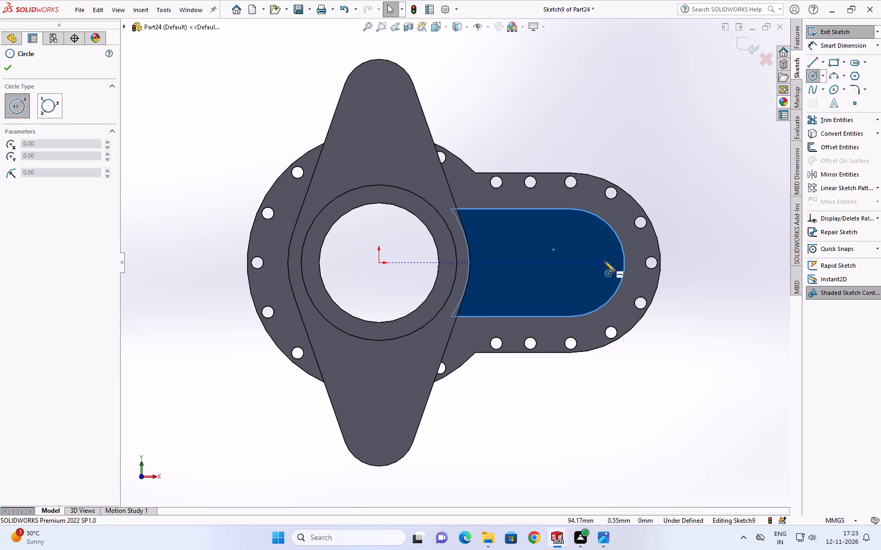
{"action": "left_click", "coordinate": [572, 263]}
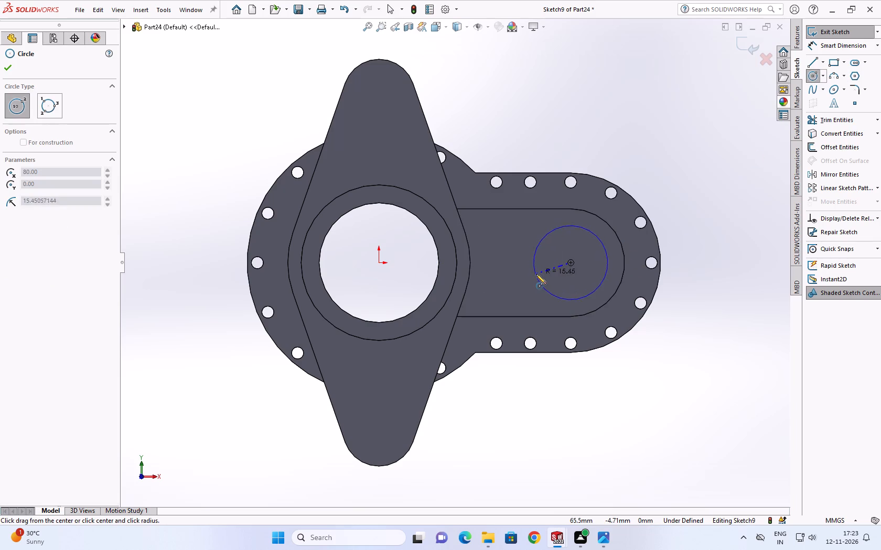
{"action": "left_click", "coordinate": [536, 274]}
Dimension the circle on the raised extension to a 30 mm diameter.
{"action": "left_click", "coordinate": [822, 41]}
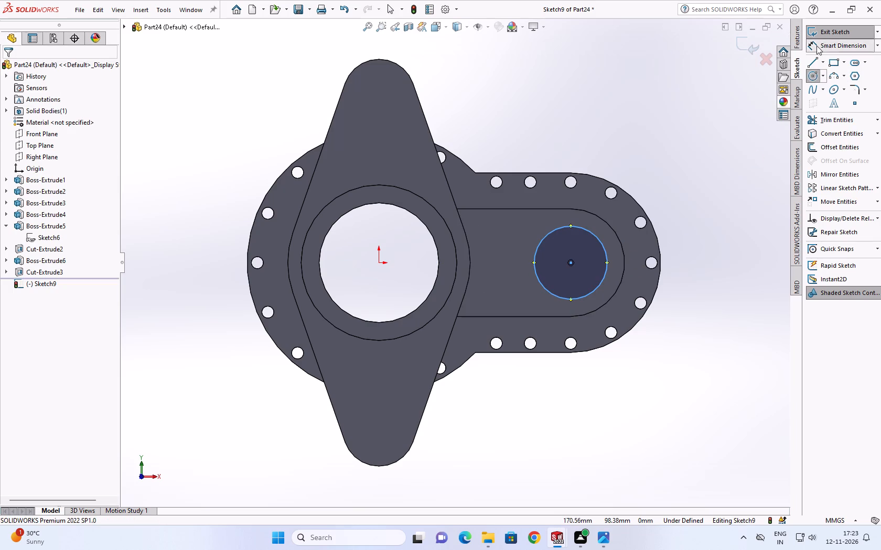
{"action": "left_click", "coordinate": [560, 227]}
{"action": "left_click", "coordinate": [604, 148]}
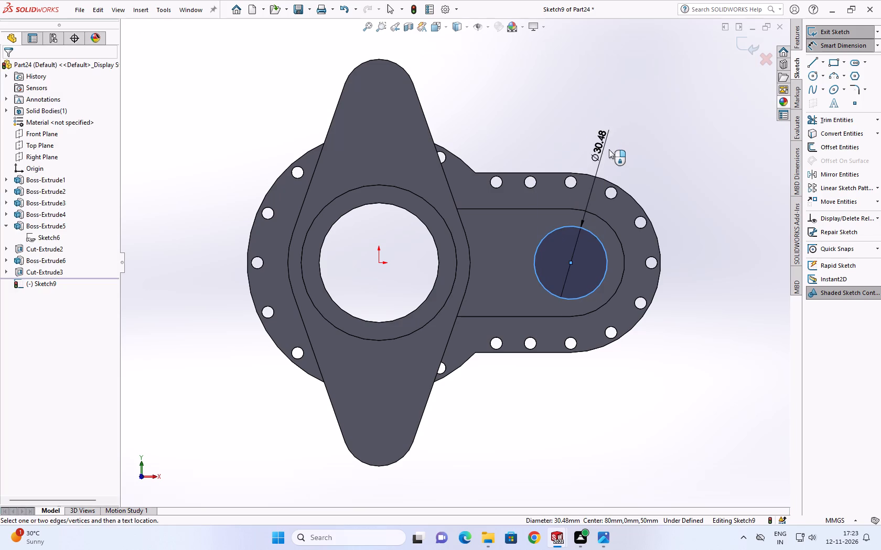
{"action": "type", "text": "30"}
{"action": "key", "text": "Return"}
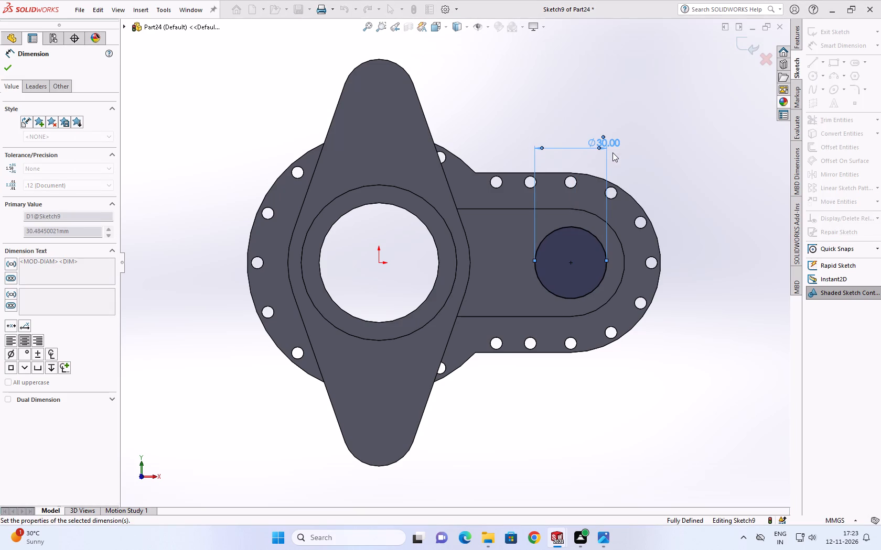
{"action": "left_click", "coordinate": [9, 68]}
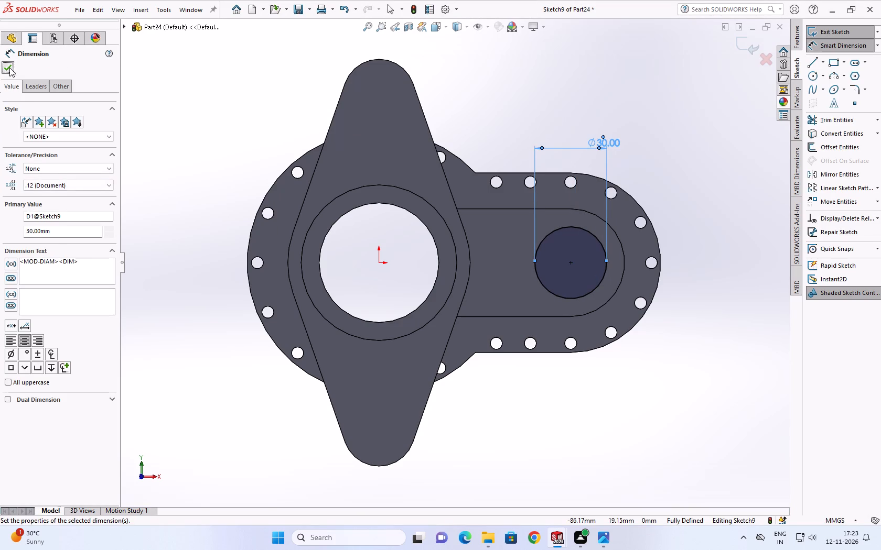
Cut the 30 mm circle down through the raised extension with a blind Extruded Cut 70 mm deep.
{"action": "left_click", "coordinate": [797, 42]}
{"action": "left_click", "coordinate": [838, 103]}
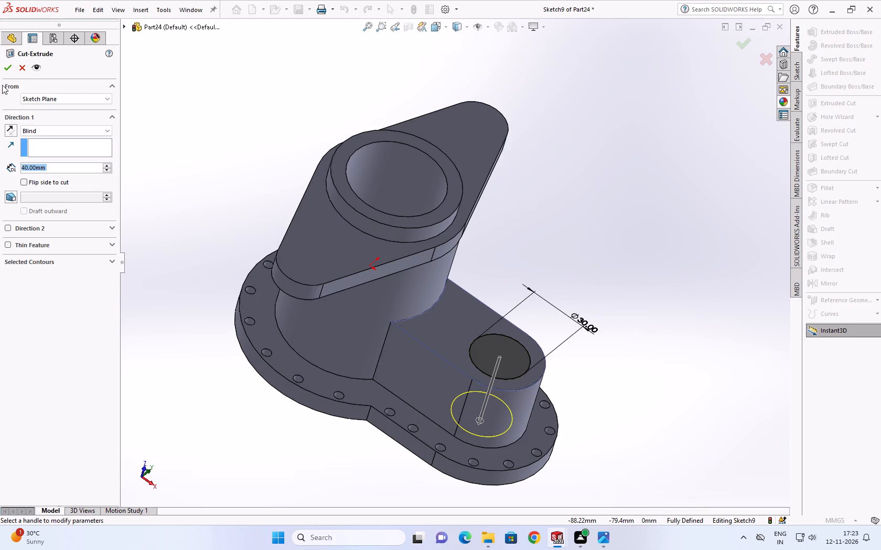
{"action": "triple_click", "coordinate": [106, 162]}
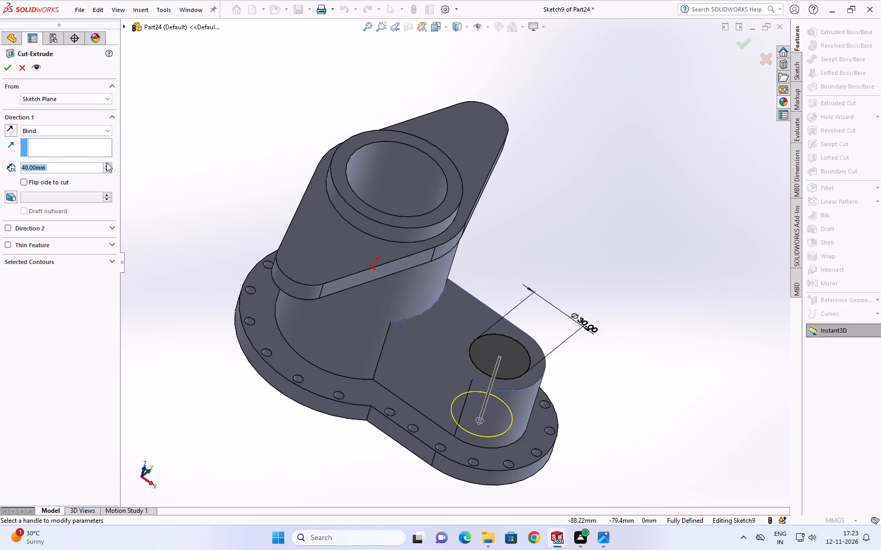
{"action": "left_click", "coordinate": [107, 166]}
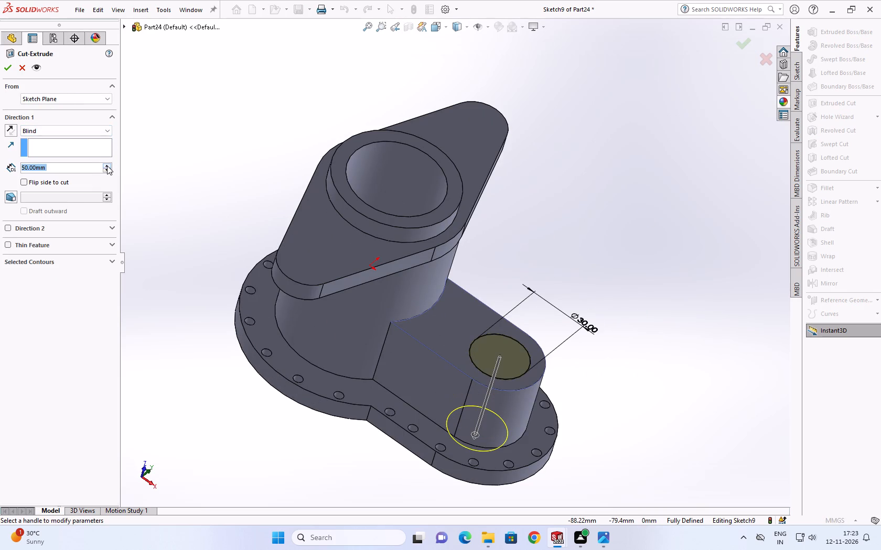
{"action": "left_click", "coordinate": [107, 166]}
{"action": "left_click", "coordinate": [107, 166]}
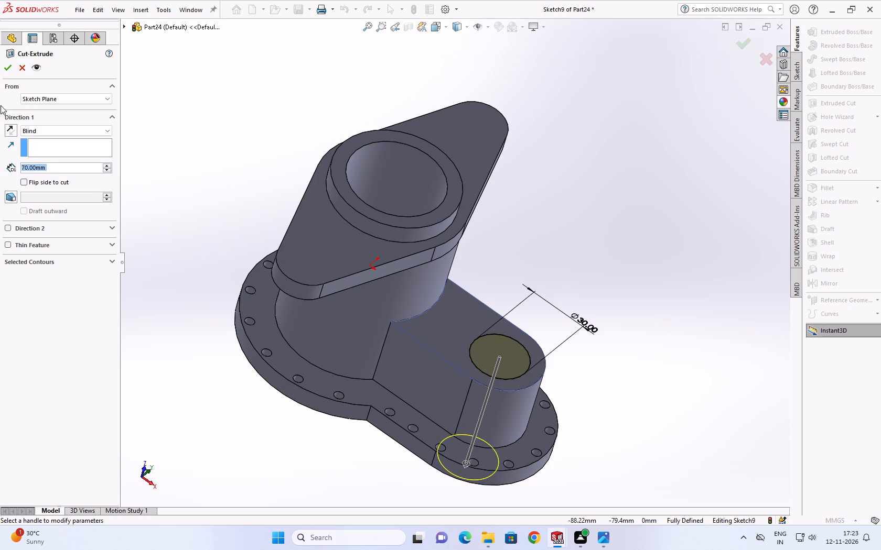
{"action": "left_click", "coordinate": [10, 62]}
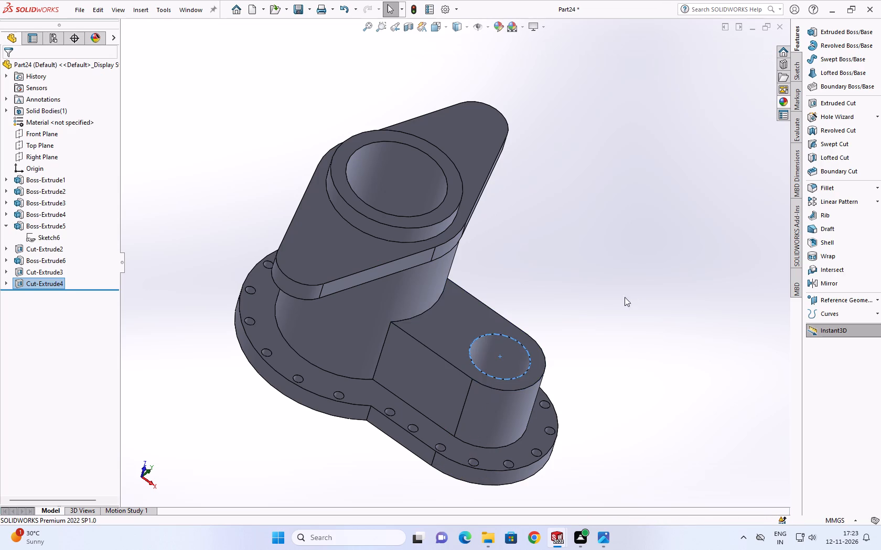
{"action": "left_click", "coordinate": [637, 284]}
Examine the new bore in the raised extension from above and from the side.
{"action": "scroll", "coordinate": [617, 300], "scroll_direction": "down", "scroll_amount": 1}
{"action": "middle_click_drag", "start_coordinate": [617, 303], "coordinate": [598, 391]}
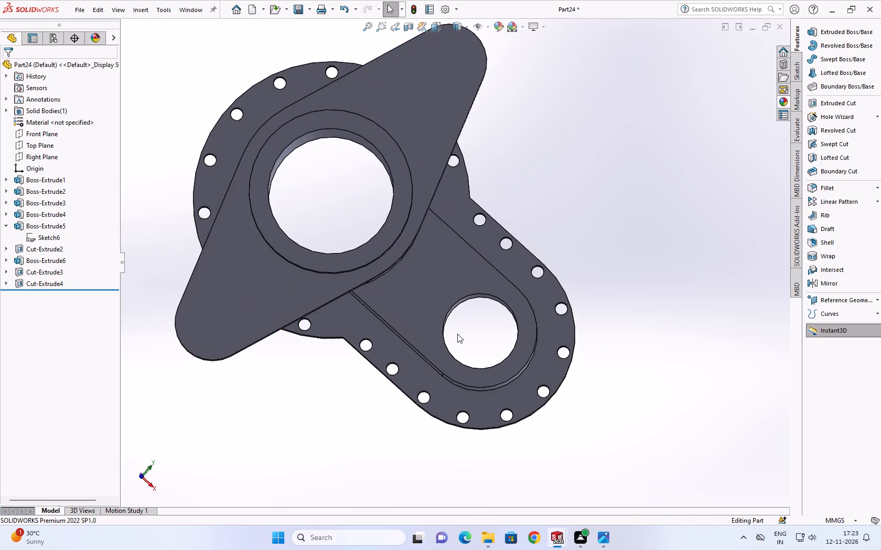
{"action": "scroll", "coordinate": [461, 332], "scroll_direction": "down", "scroll_amount": 2}
{"action": "middle_click_drag", "start_coordinate": [461, 327], "coordinate": [517, 164]}
{"action": "scroll", "coordinate": [566, 367], "scroll_direction": "down", "scroll_amount": 1}
{"action": "middle_click_drag", "start_coordinate": [553, 405], "coordinate": [548, 409]}
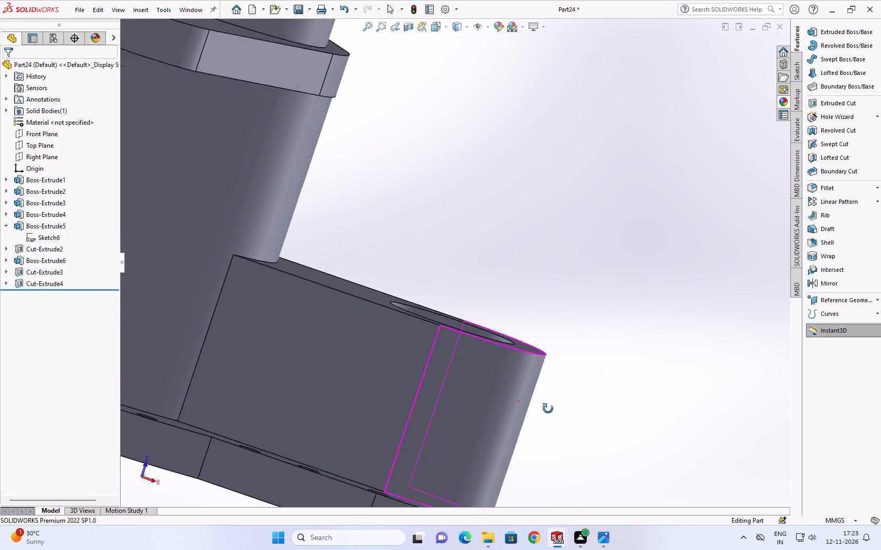
{"action": "middle_click_drag", "start_coordinate": [548, 409], "coordinate": [530, 429]}
{"action": "scroll", "coordinate": [519, 457], "scroll_direction": "up", "scroll_amount": 3}
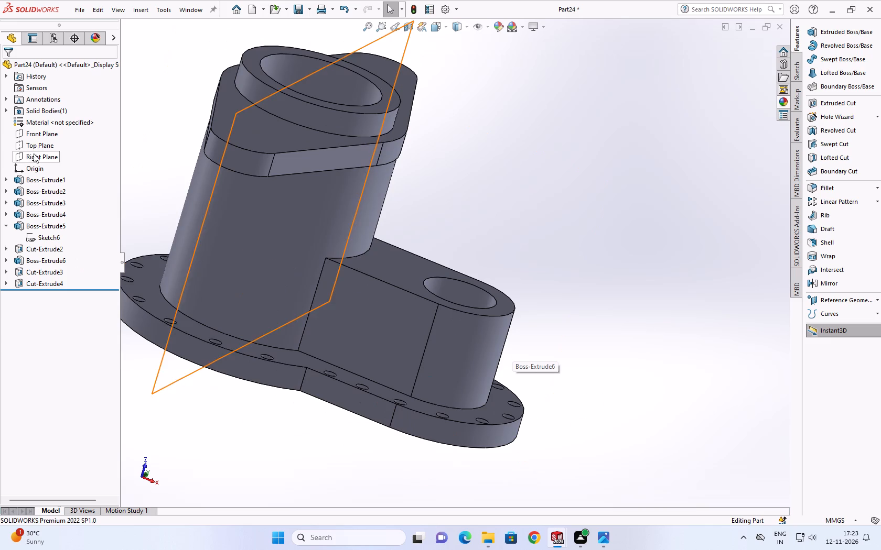
Start a sketch on the Top Plane and draw a sloping line from the flange's outer corner toward the raised extension's outer top corner.
{"action": "left_click", "coordinate": [33, 159]}
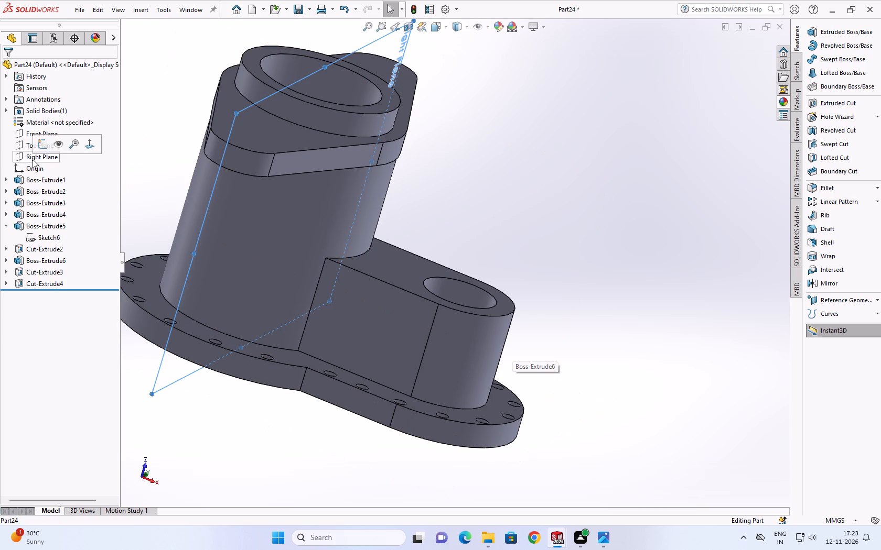
{"action": "left_click", "coordinate": [19, 145]}
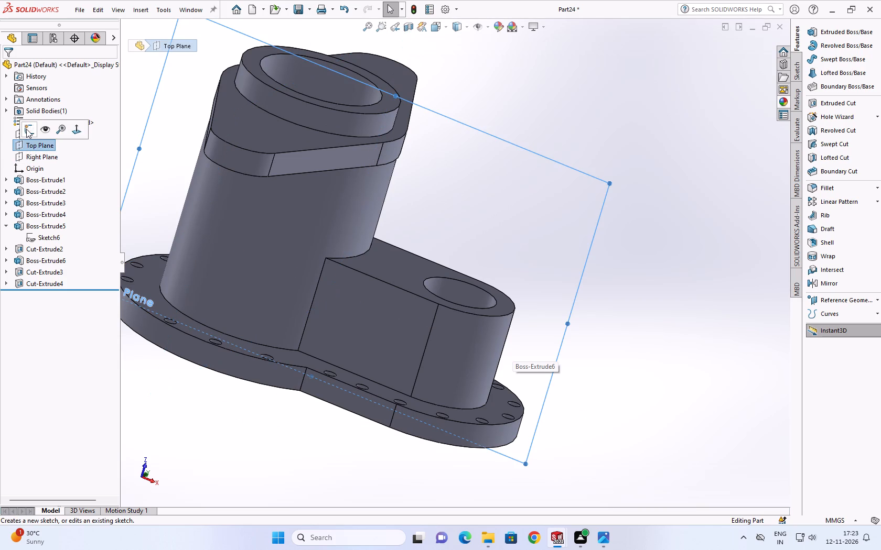
{"action": "left_click", "coordinate": [26, 129]}
{"action": "scroll", "coordinate": [755, 135], "scroll_direction": "down", "scroll_amount": 3}
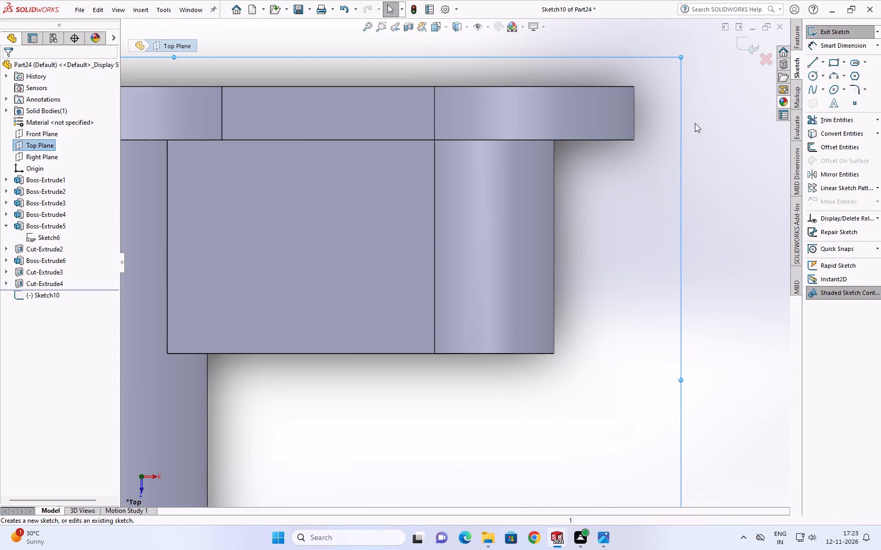
{"action": "left_click", "coordinate": [813, 65]}
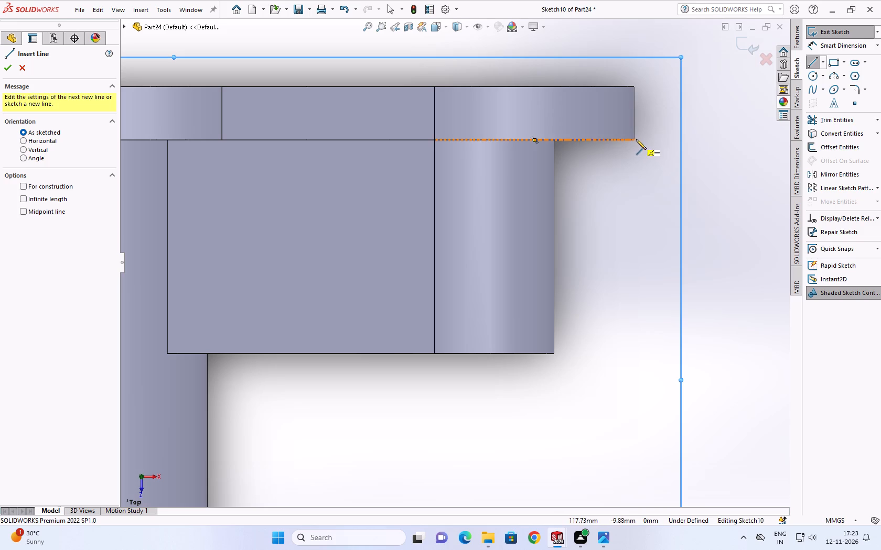
{"action": "scroll", "coordinate": [636, 139], "scroll_direction": "down", "scroll_amount": 3}
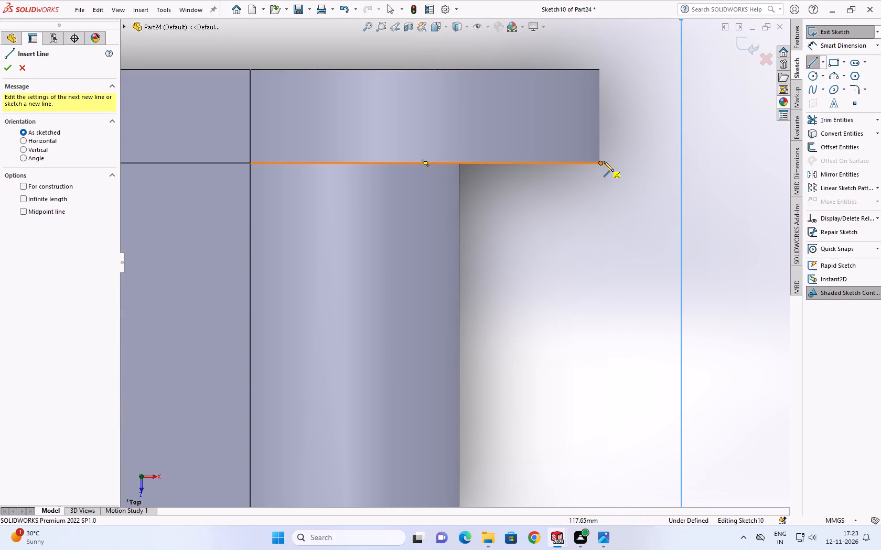
{"action": "left_click", "coordinate": [599, 164]}
{"action": "scroll", "coordinate": [590, 213], "scroll_direction": "up", "scroll_amount": 5}
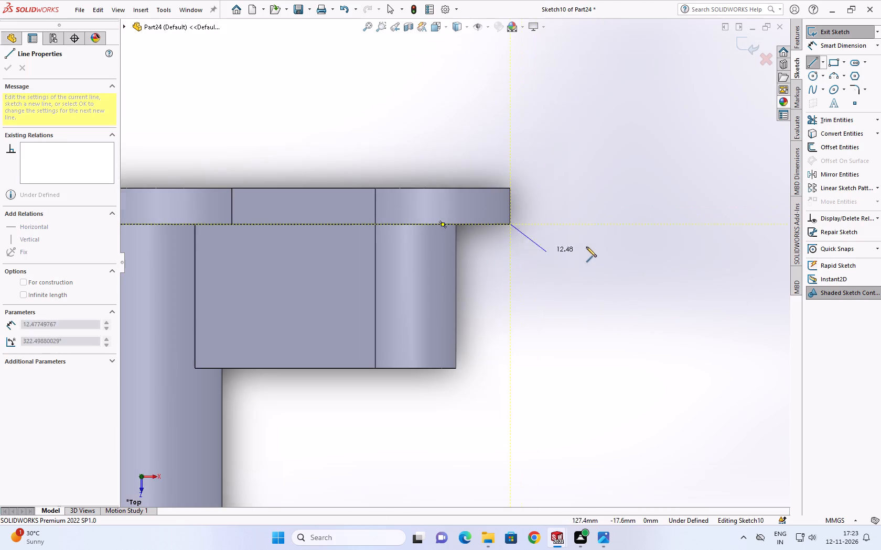
{"action": "scroll", "coordinate": [525, 284], "scroll_direction": "down", "scroll_amount": 3}
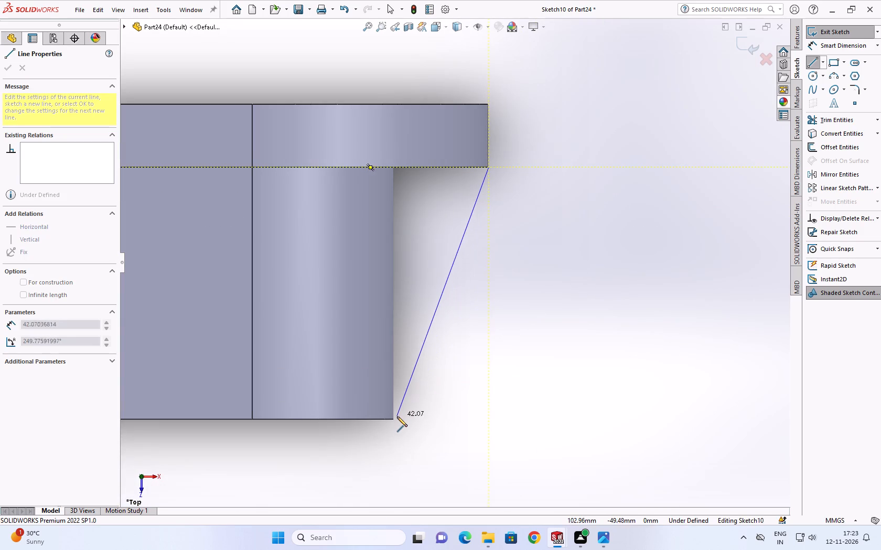
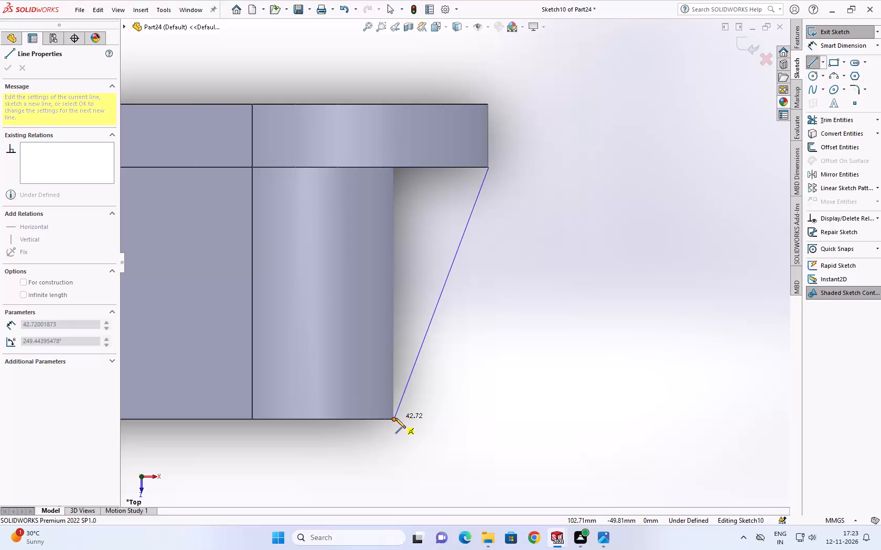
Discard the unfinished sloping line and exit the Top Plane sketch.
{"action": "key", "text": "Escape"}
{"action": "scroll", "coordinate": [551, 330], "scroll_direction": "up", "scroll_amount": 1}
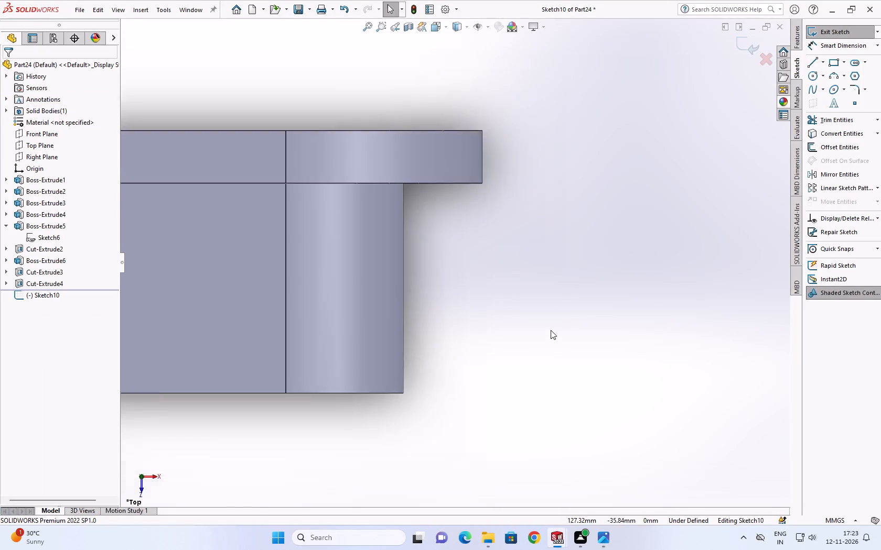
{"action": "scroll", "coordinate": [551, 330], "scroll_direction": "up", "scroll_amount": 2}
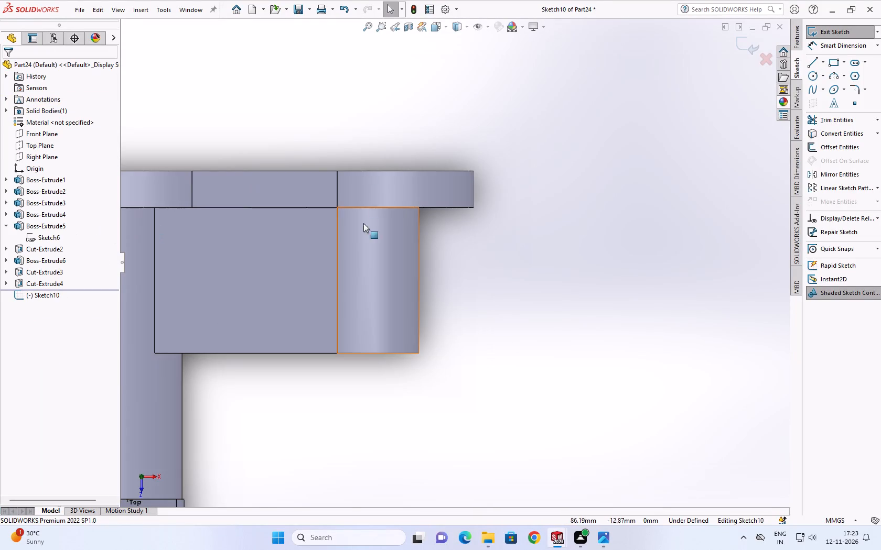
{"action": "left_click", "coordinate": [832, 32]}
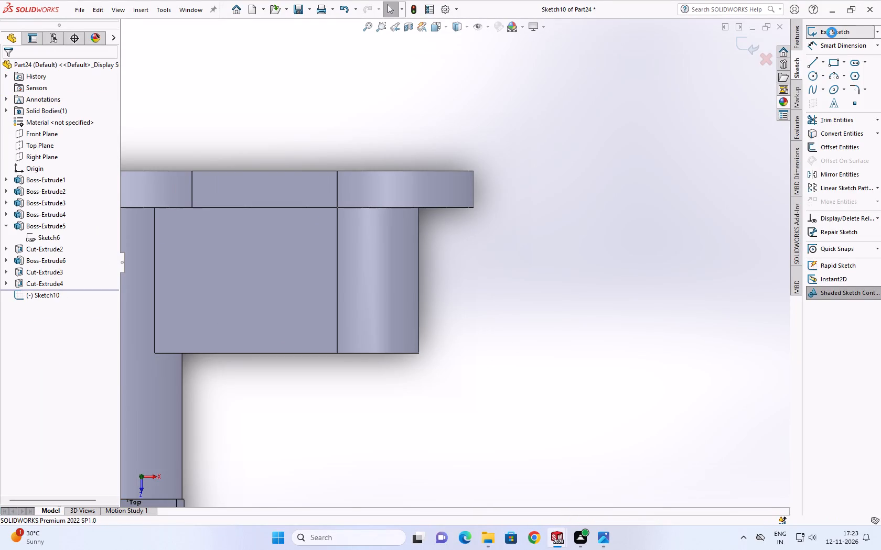
Start a new sketch on the flange face that surrounds the raised extension.
{"action": "left_click", "coordinate": [35, 134]}
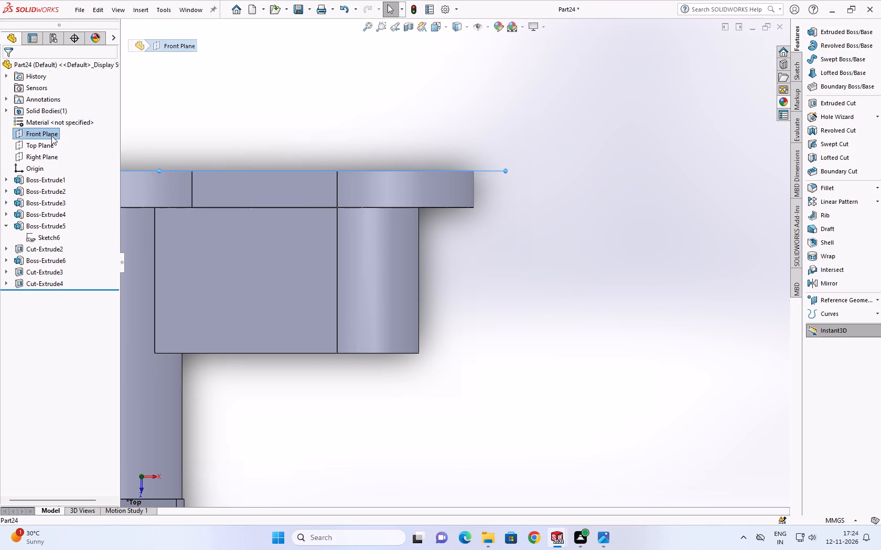
{"action": "scroll", "coordinate": [435, 165], "scroll_direction": "up", "scroll_amount": 2}
{"action": "middle_click_drag", "start_coordinate": [428, 155], "coordinate": [407, 36]}
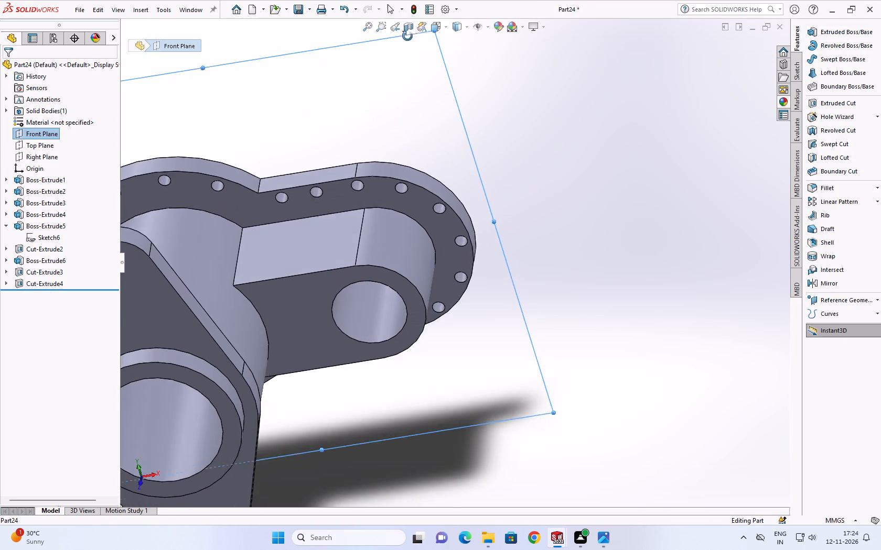
{"action": "middle_click_drag", "start_coordinate": [407, 36], "coordinate": [409, 23]}
{"action": "scroll", "coordinate": [410, 20], "scroll_direction": "up", "scroll_amount": 1}
{"action": "scroll", "coordinate": [433, 250], "scroll_direction": "down", "scroll_amount": 2}
{"action": "left_click", "coordinate": [456, 233]}
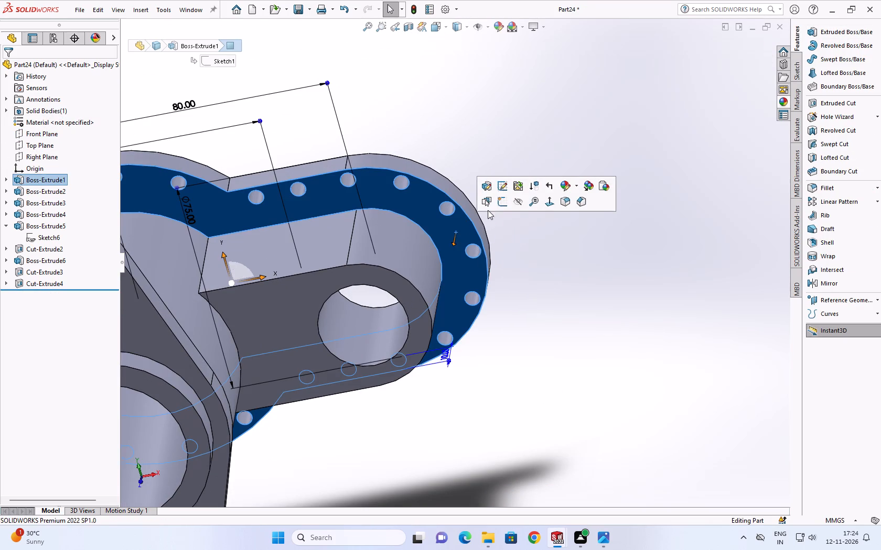
{"action": "left_click", "coordinate": [499, 201]}
Draw a horizontal centerline about 15 mm long from the raised extension's rounded end to the flange's outer edge, across the end bolt hole.
{"action": "scroll", "coordinate": [628, 240], "scroll_direction": "down", "scroll_amount": 2}
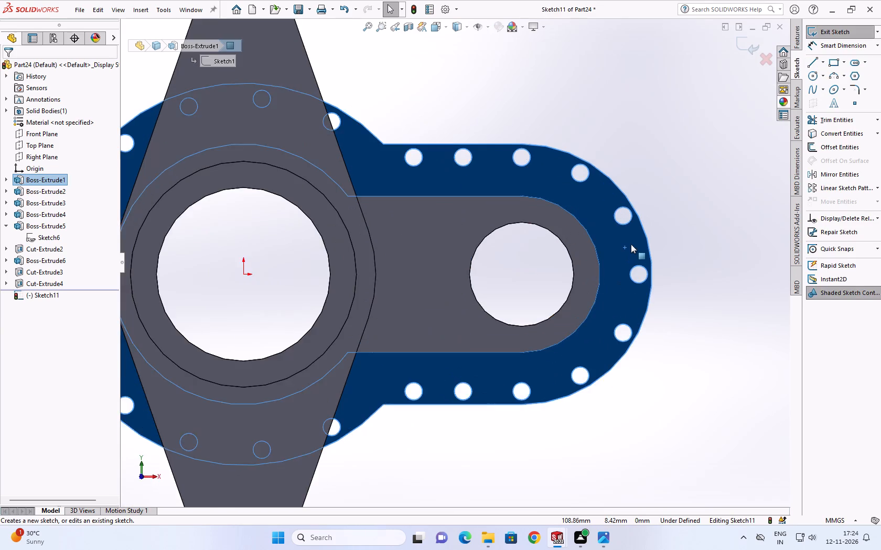
{"action": "scroll", "coordinate": [631, 244], "scroll_direction": "down", "scroll_amount": 5}
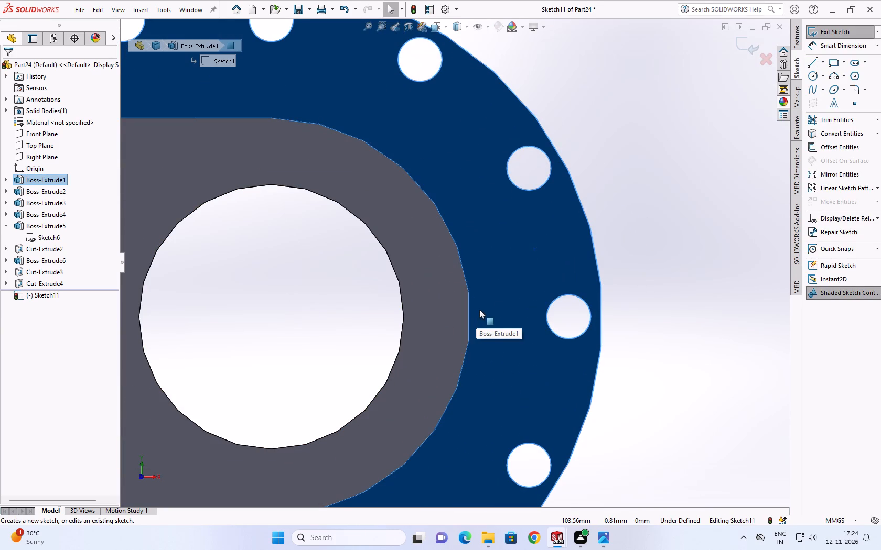
{"action": "left_click", "coordinate": [813, 61]}
{"action": "left_click", "coordinate": [823, 62]}
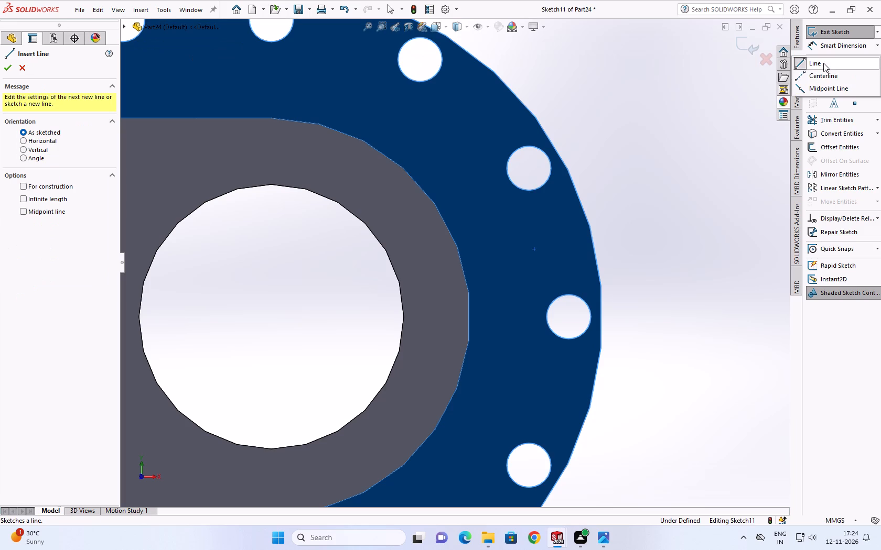
{"action": "left_click", "coordinate": [813, 76]}
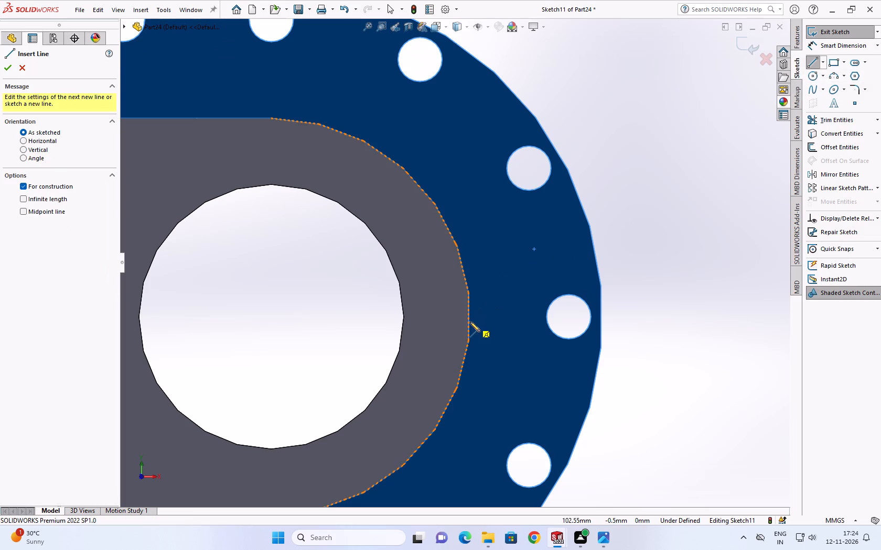
{"action": "left_click", "coordinate": [472, 317]}
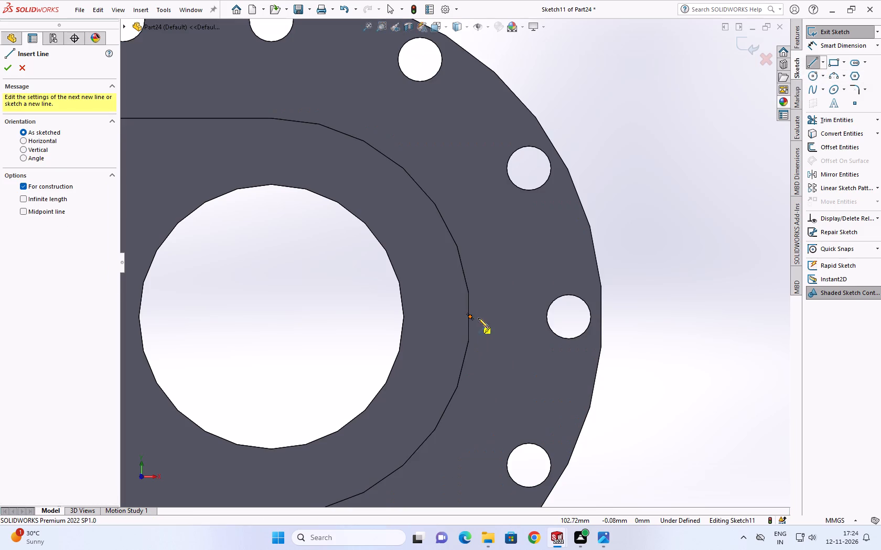
{"action": "middle_click_drag", "start_coordinate": [507, 304], "coordinate": [523, 317]}
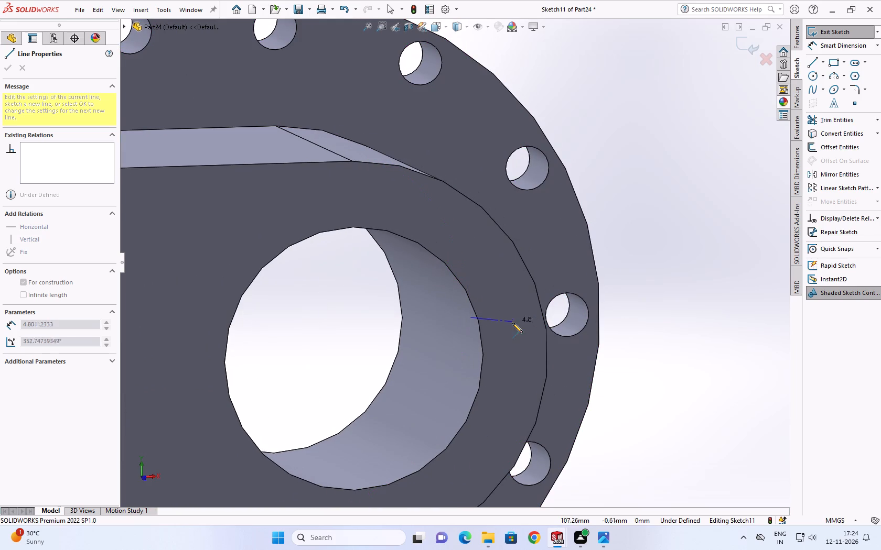
{"action": "left_click", "coordinate": [598, 314]}
{"action": "scroll", "coordinate": [598, 314], "scroll_direction": "down", "scroll_amount": 2}
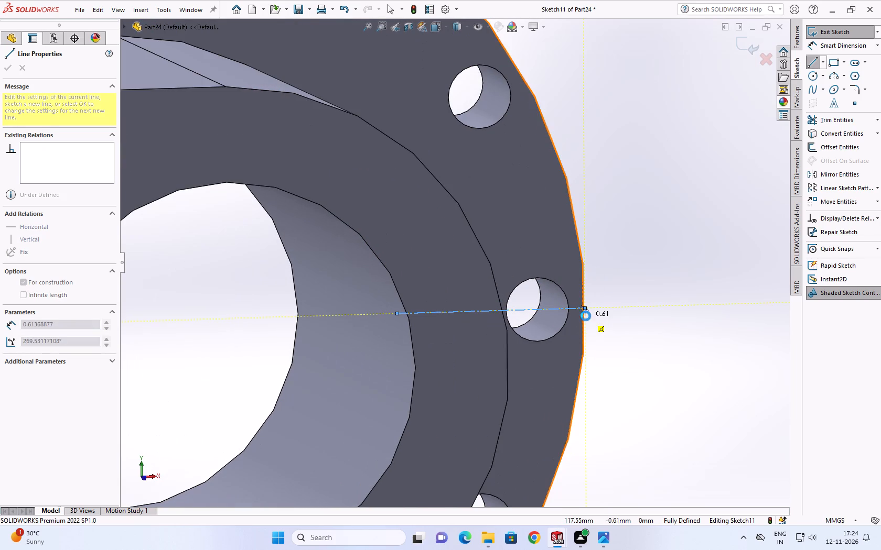
{"action": "key", "text": "Escape"}
{"action": "scroll", "coordinate": [580, 310], "scroll_direction": "down", "scroll_amount": 2}
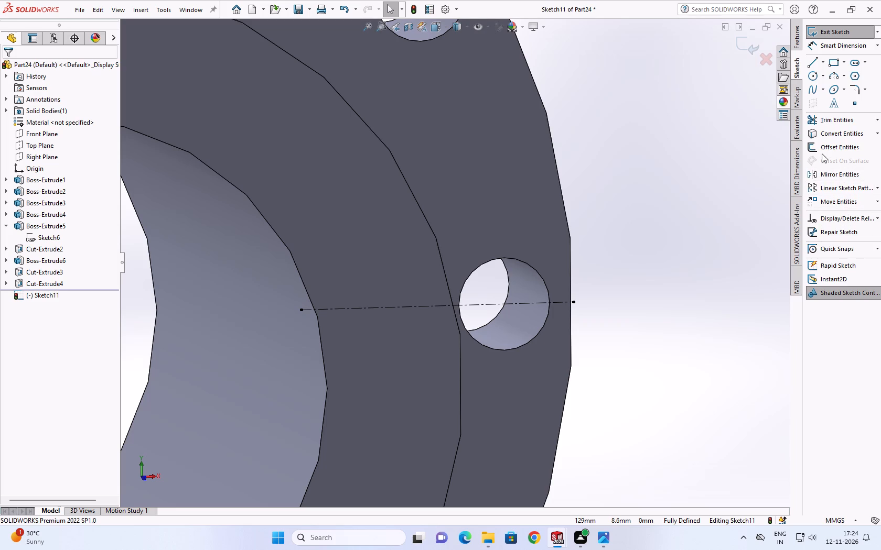
Offset the centerline 5 mm in both directions with dimensions added.
{"action": "left_click", "coordinate": [824, 136]}
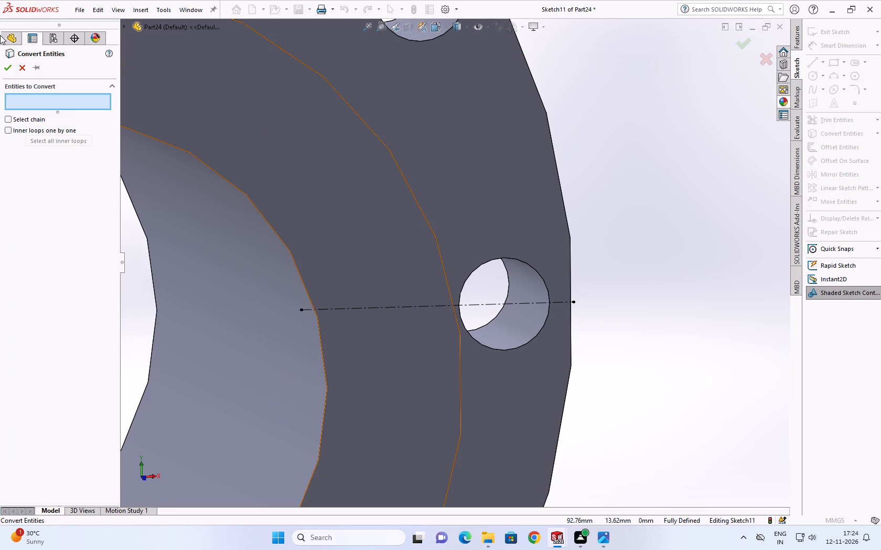
{"action": "left_click", "coordinate": [25, 63]}
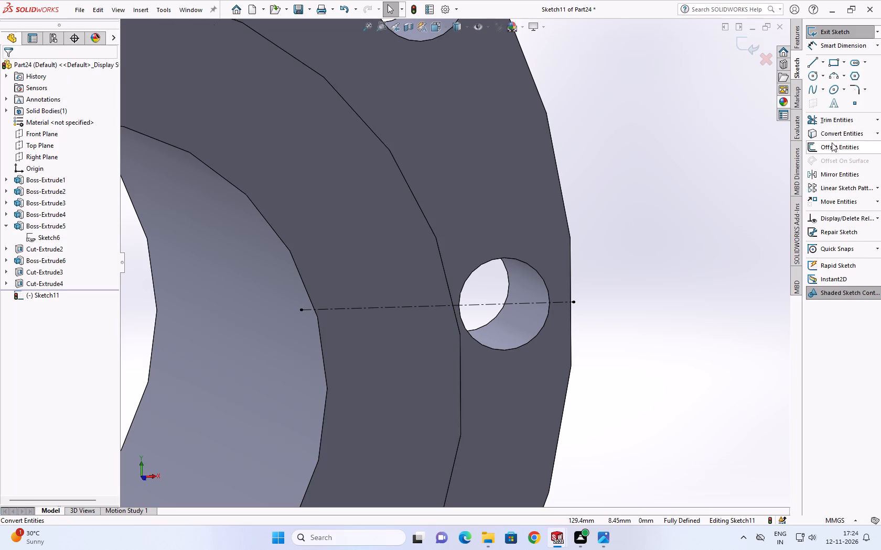
{"action": "left_click", "coordinate": [831, 146]}
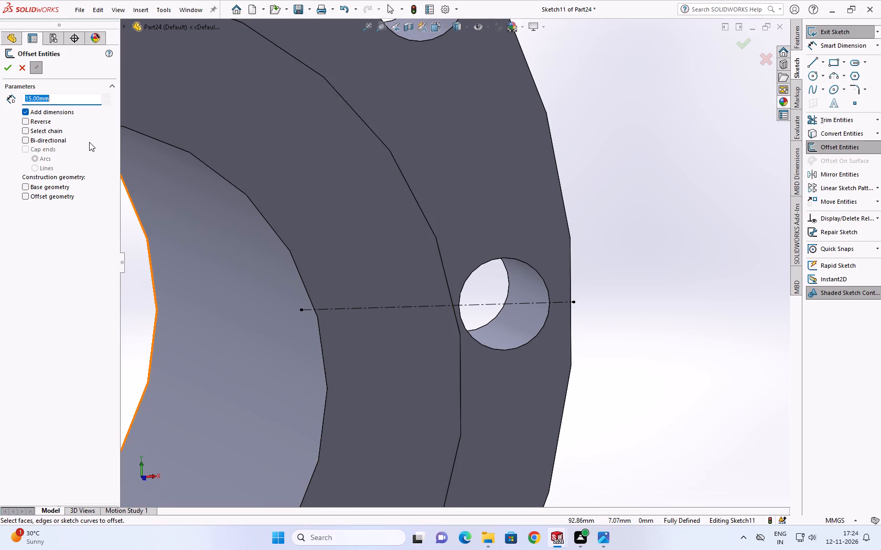
{"action": "key", "text": "5"}
{"action": "key", "text": "Return"}
{"action": "left_click", "coordinate": [25, 138]}
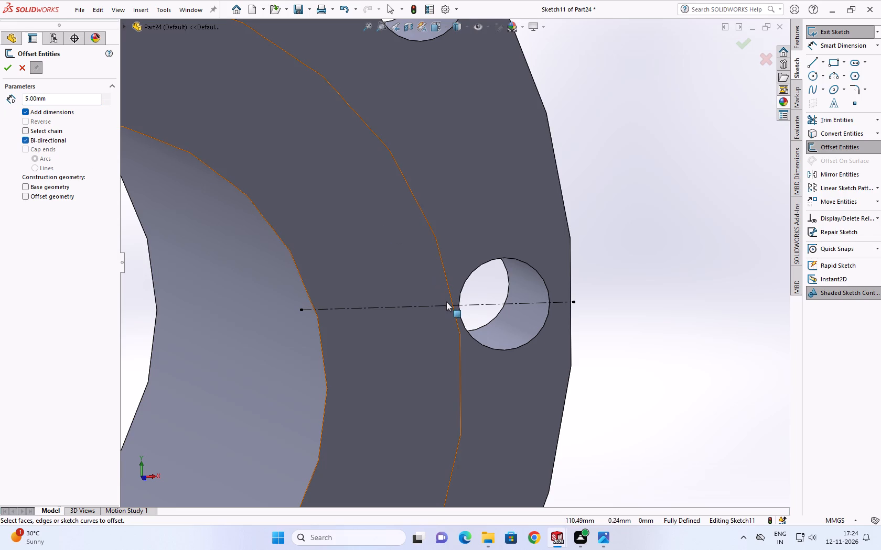
{"action": "left_click", "coordinate": [446, 304]}
{"action": "scroll", "coordinate": [450, 299], "scroll_direction": "up", "scroll_amount": 2}
{"action": "middle_click_drag", "start_coordinate": [450, 295], "coordinate": [363, 293]}
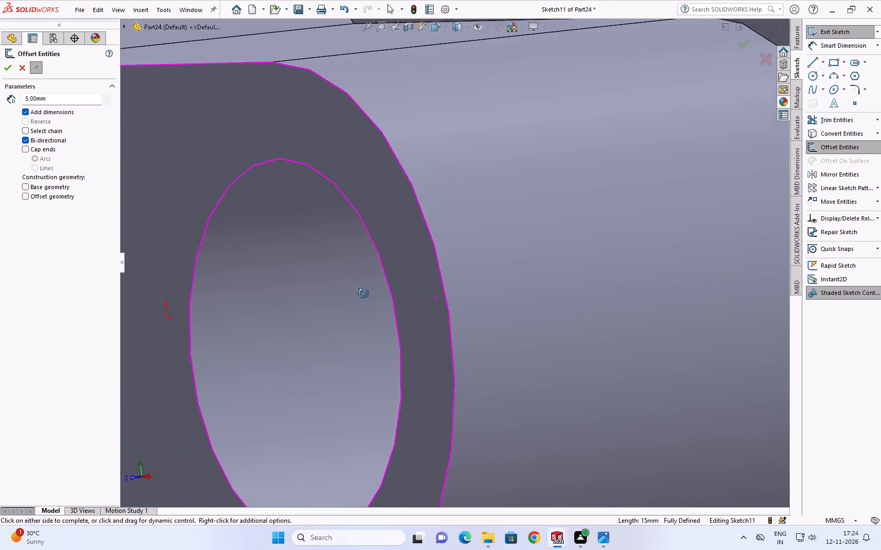
{"action": "middle_click_drag", "start_coordinate": [363, 293], "coordinate": [386, 290]}
{"action": "scroll", "coordinate": [386, 290], "scroll_direction": "up", "scroll_amount": 5}
{"action": "scroll", "coordinate": [459, 247], "scroll_direction": "down", "scroll_amount": 3}
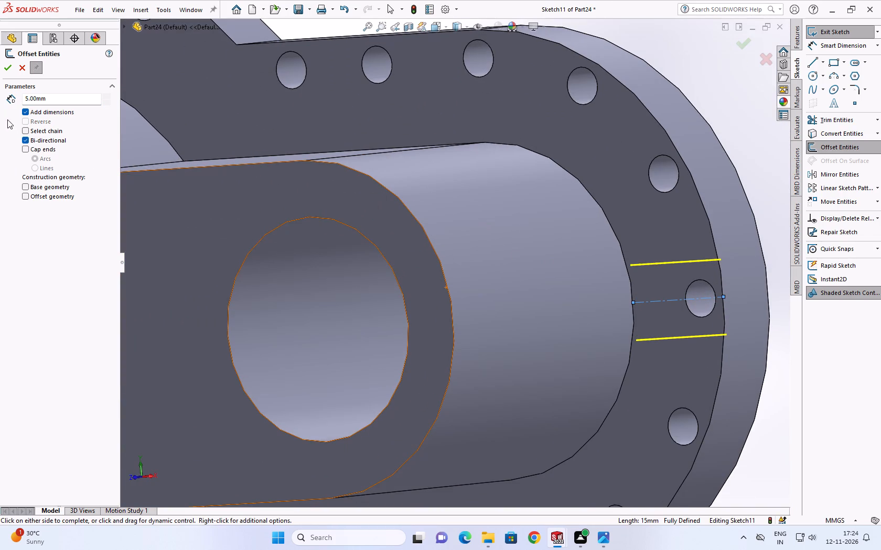
{"action": "left_click", "coordinate": [10, 72]}
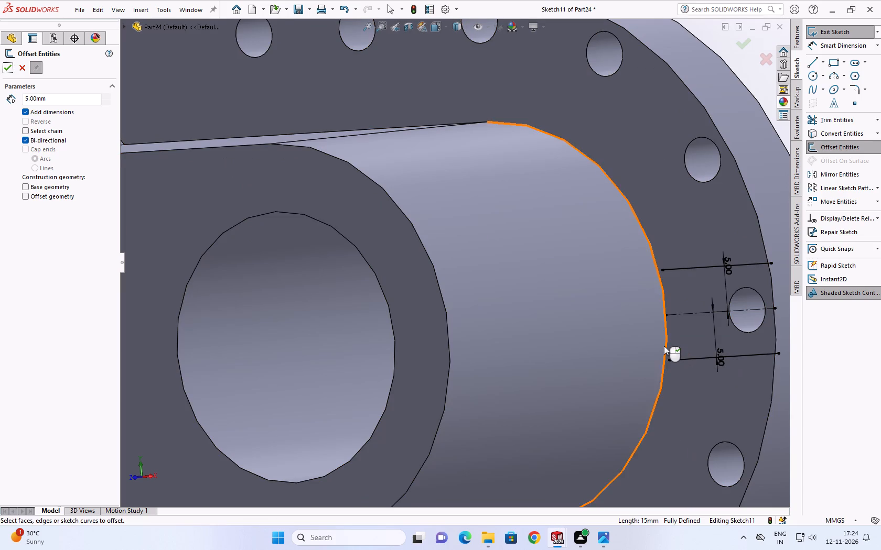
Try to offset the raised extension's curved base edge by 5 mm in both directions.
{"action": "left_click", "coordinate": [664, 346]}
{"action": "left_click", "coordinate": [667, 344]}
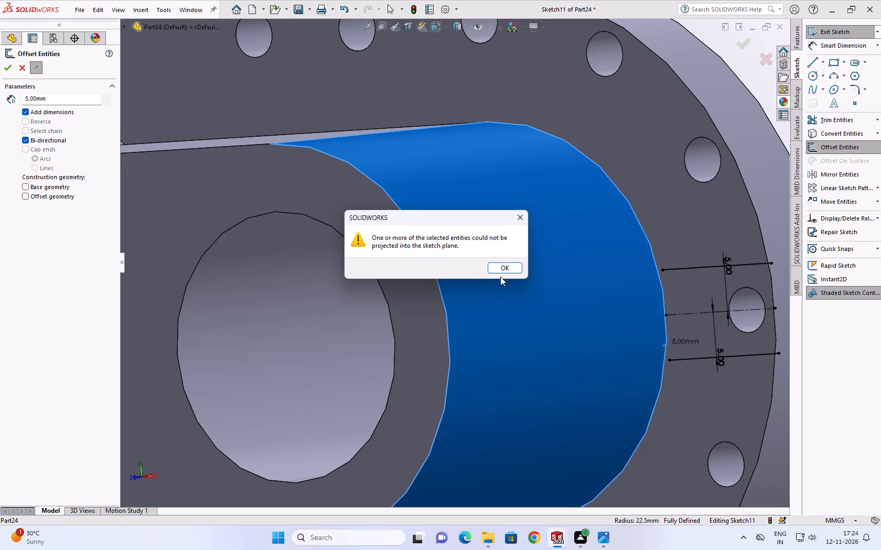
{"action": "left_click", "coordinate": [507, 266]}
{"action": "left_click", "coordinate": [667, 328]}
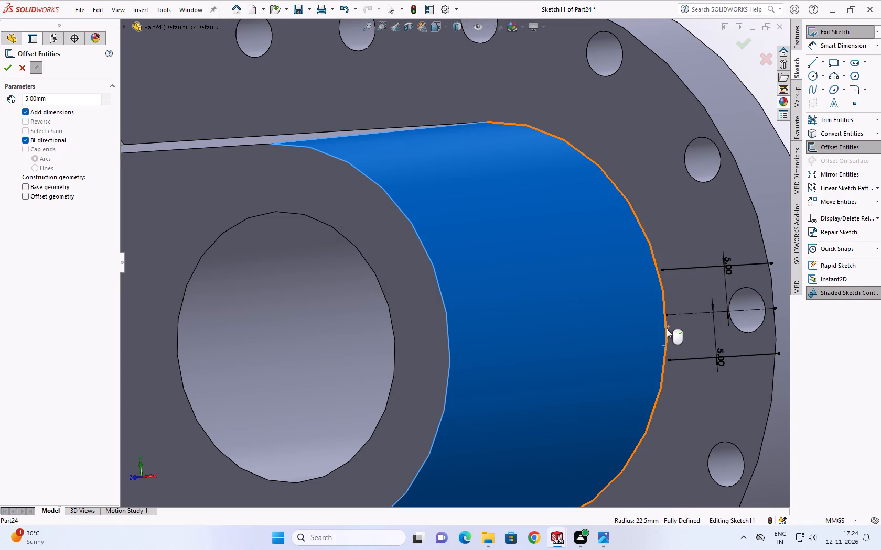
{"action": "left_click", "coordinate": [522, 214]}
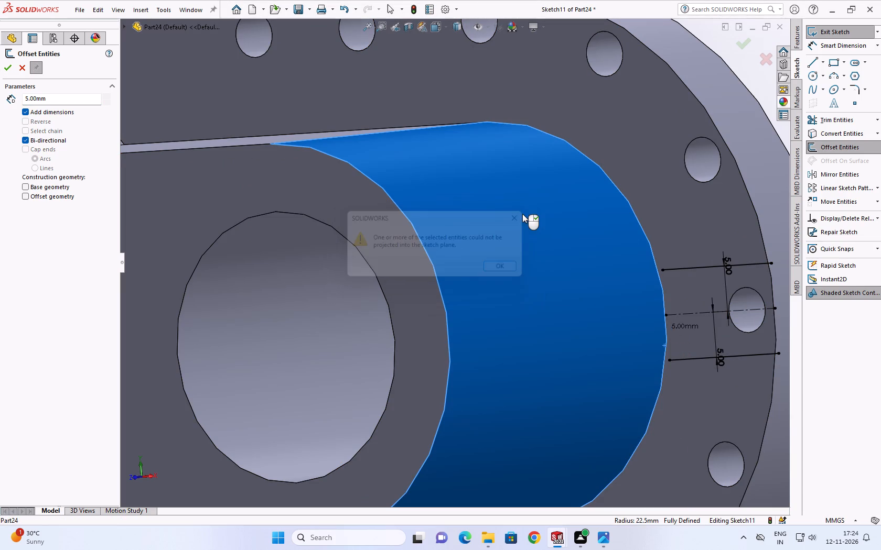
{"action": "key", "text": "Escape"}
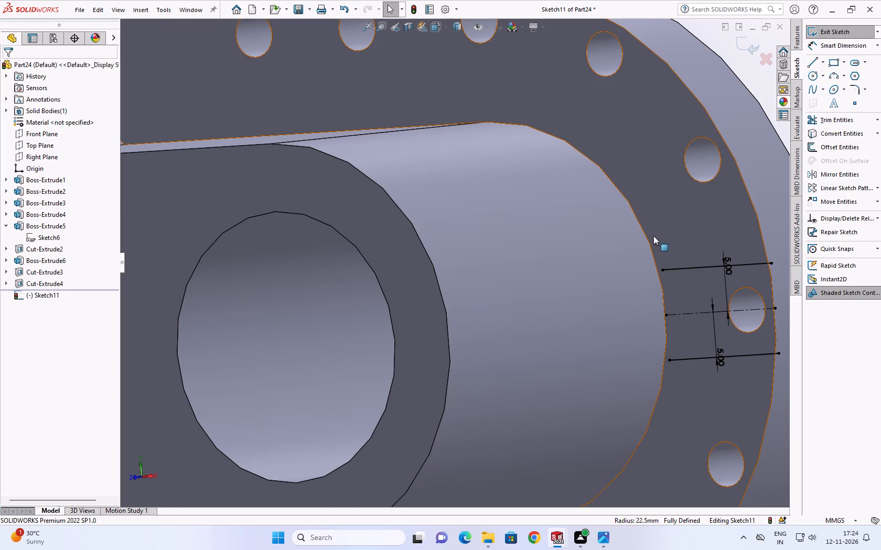
Convert the raised extension's rounded-end base edge into a sketch arc.
{"action": "left_click", "coordinate": [650, 246]}
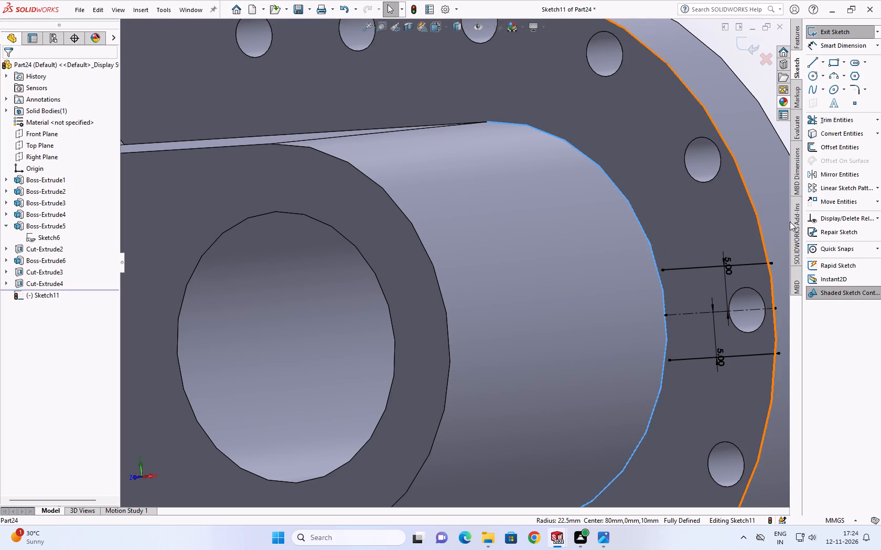
{"action": "left_click", "coordinate": [822, 134]}
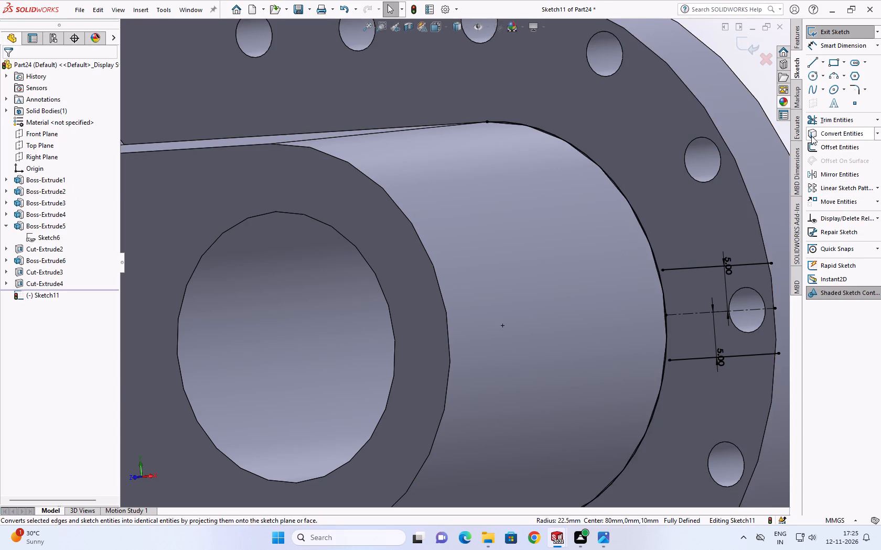
Extend the inner ends of both offset lines to the converted arc at the raised extension.
{"action": "scroll", "coordinate": [735, 191], "scroll_direction": "up", "scroll_amount": 2}
{"action": "scroll", "coordinate": [630, 297], "scroll_direction": "down", "scroll_amount": 2}
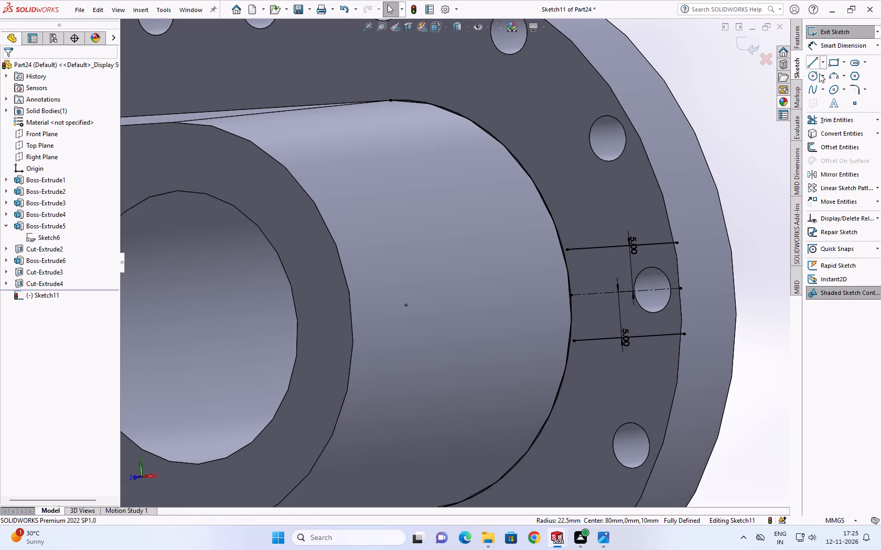
{"action": "left_click", "coordinate": [880, 119]}
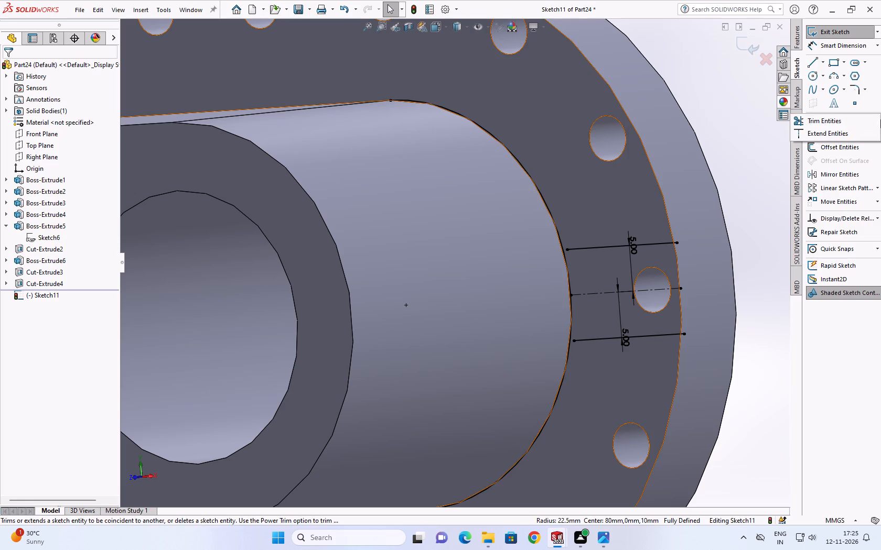
{"action": "left_click", "coordinate": [848, 131]}
{"action": "left_click", "coordinate": [586, 250]}
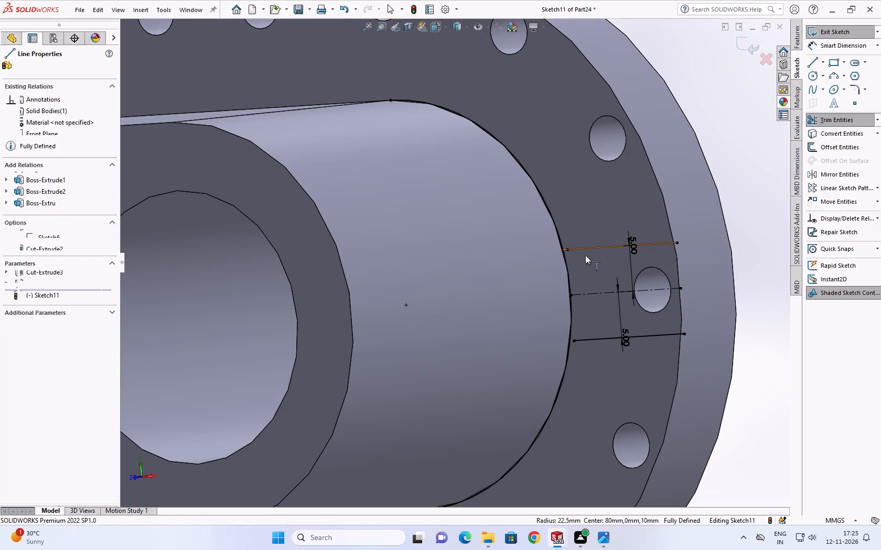
{"action": "left_click", "coordinate": [595, 337]}
Convert the rounded end's outer edge on the flange's top face into a sketch arc.
{"action": "scroll", "coordinate": [595, 337], "scroll_direction": "down", "scroll_amount": 2}
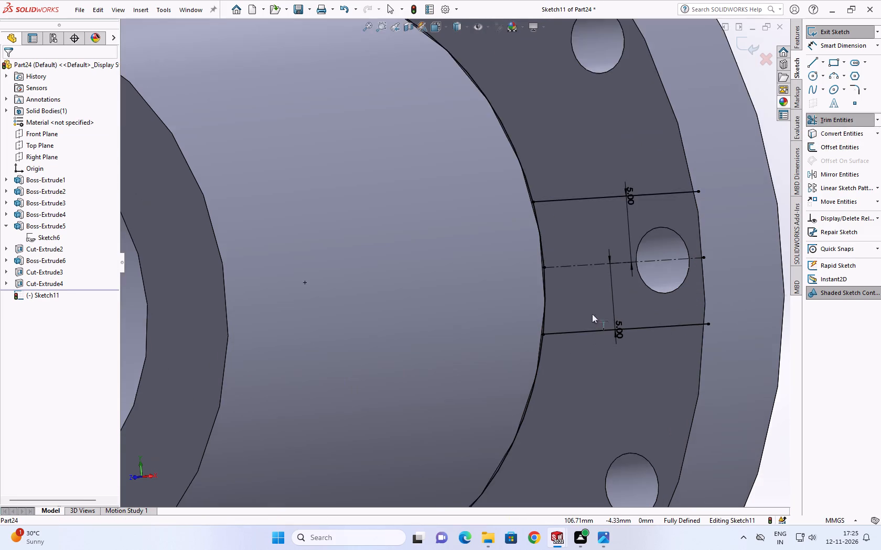
{"action": "scroll", "coordinate": [592, 314], "scroll_direction": "down", "scroll_amount": 2}
{"action": "middle_click_drag", "start_coordinate": [588, 300], "coordinate": [623, 311]}
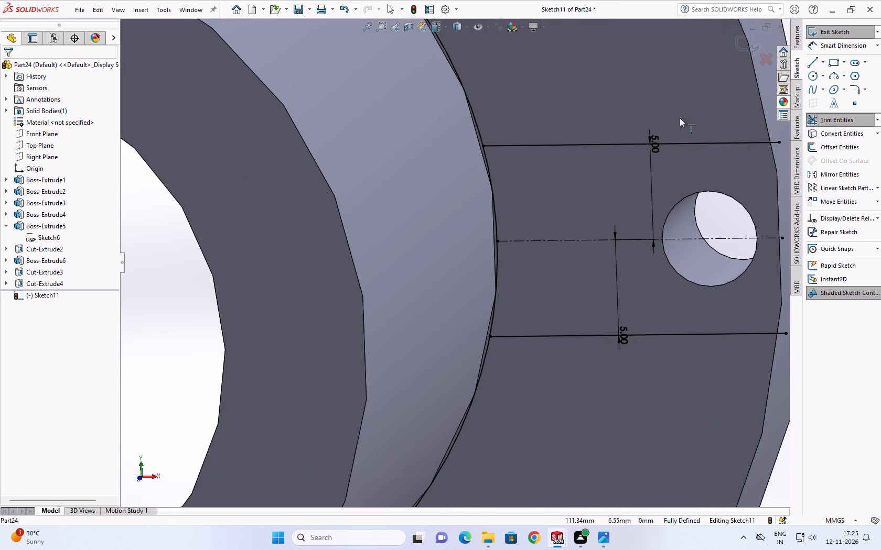
{"action": "scroll", "coordinate": [668, 138], "scroll_direction": "up", "scroll_amount": 3}
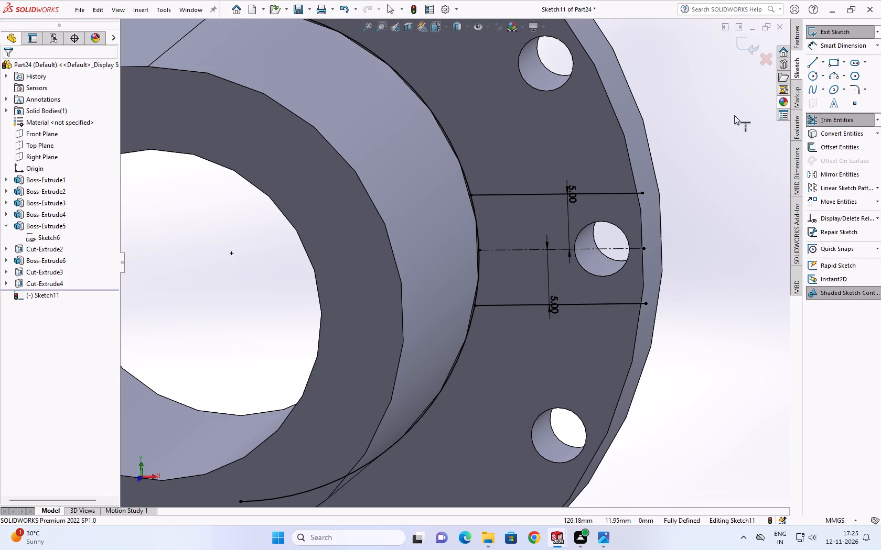
{"action": "left_click", "coordinate": [734, 115]}
{"action": "left_click", "coordinate": [840, 131]}
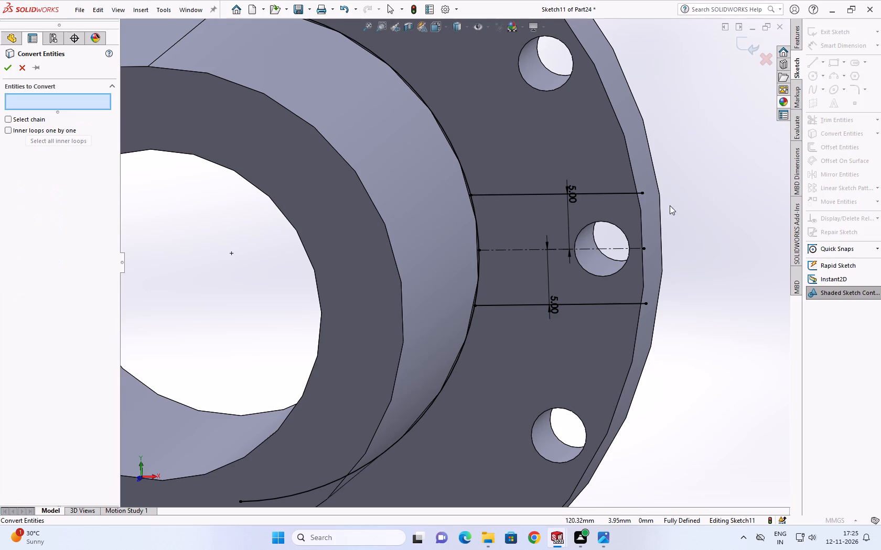
{"action": "left_click", "coordinate": [639, 214]}
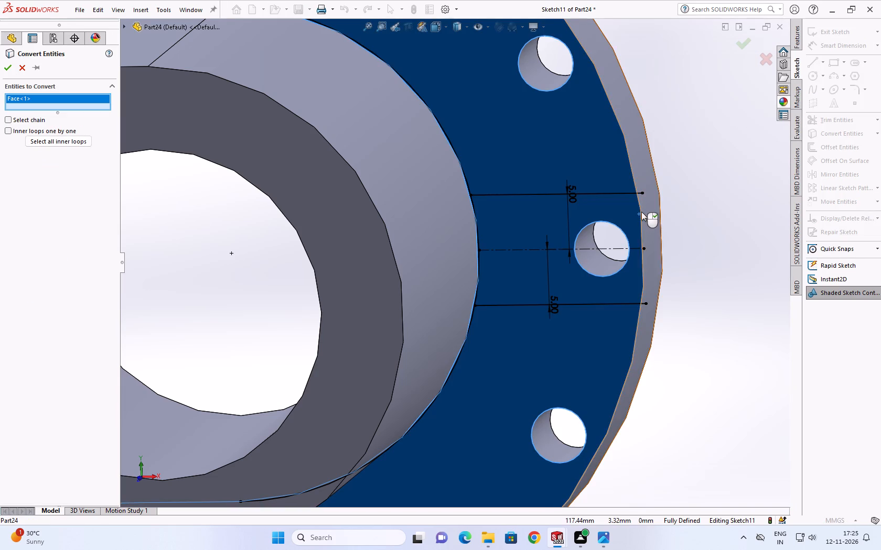
{"action": "left_click", "coordinate": [641, 213]}
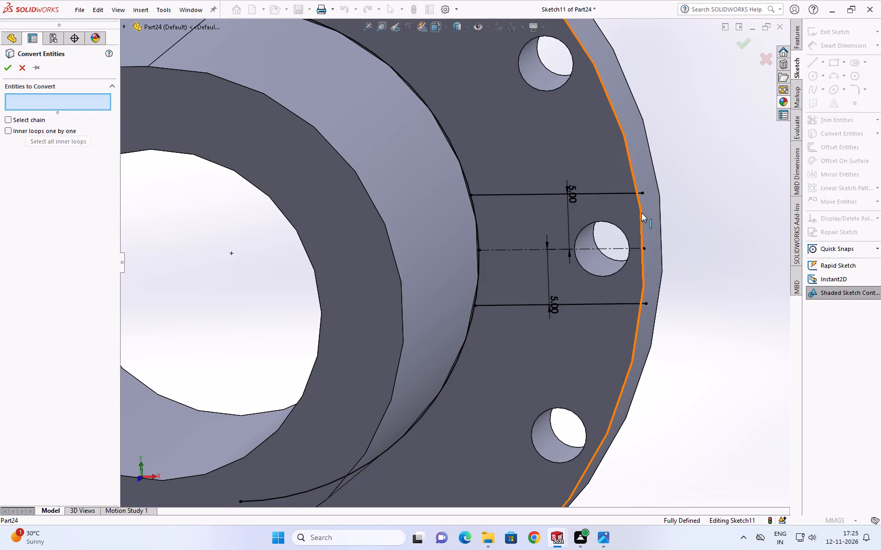
{"action": "left_click", "coordinate": [640, 213]}
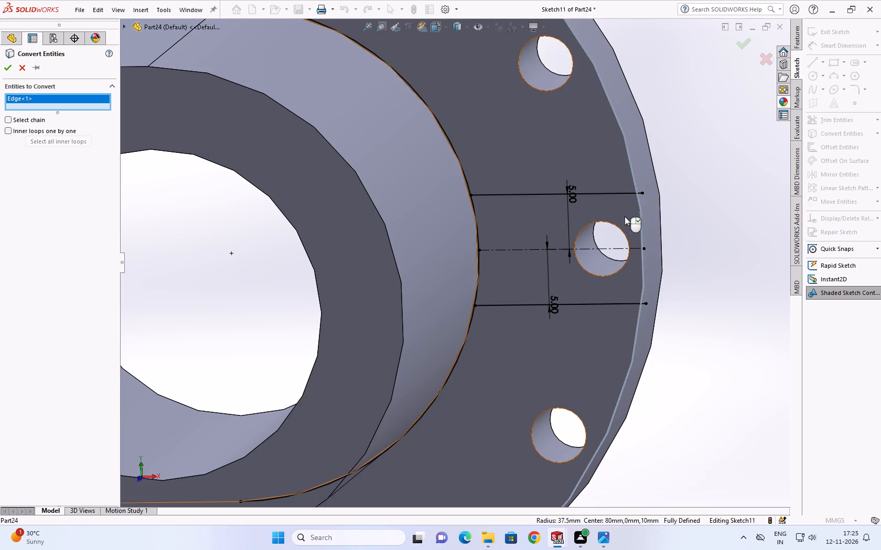
{"action": "left_click", "coordinate": [6, 67]}
Trim the ends of both offset lines that overhang the converted outer arc.
{"action": "scroll", "coordinate": [484, 191], "scroll_direction": "up", "scroll_amount": 3}
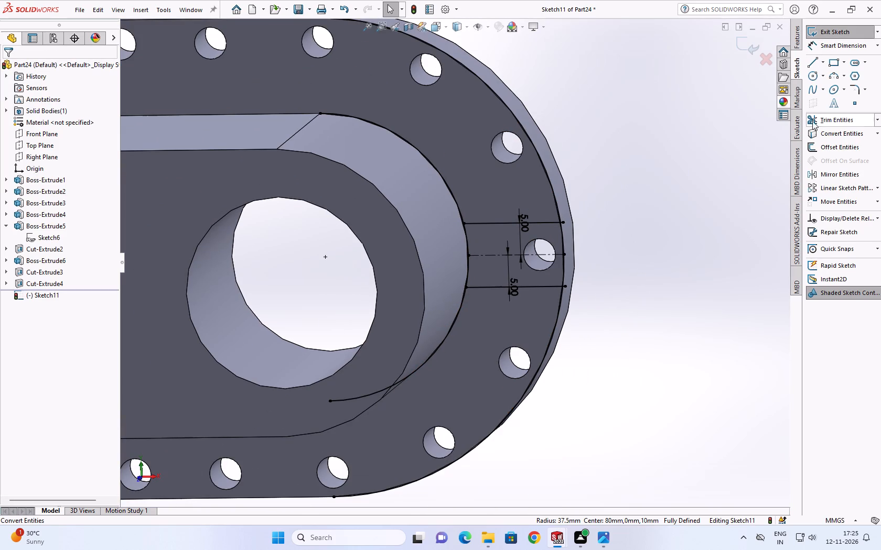
{"action": "left_click", "coordinate": [814, 120]}
{"action": "scroll", "coordinate": [573, 201], "scroll_direction": "down", "scroll_amount": 3}
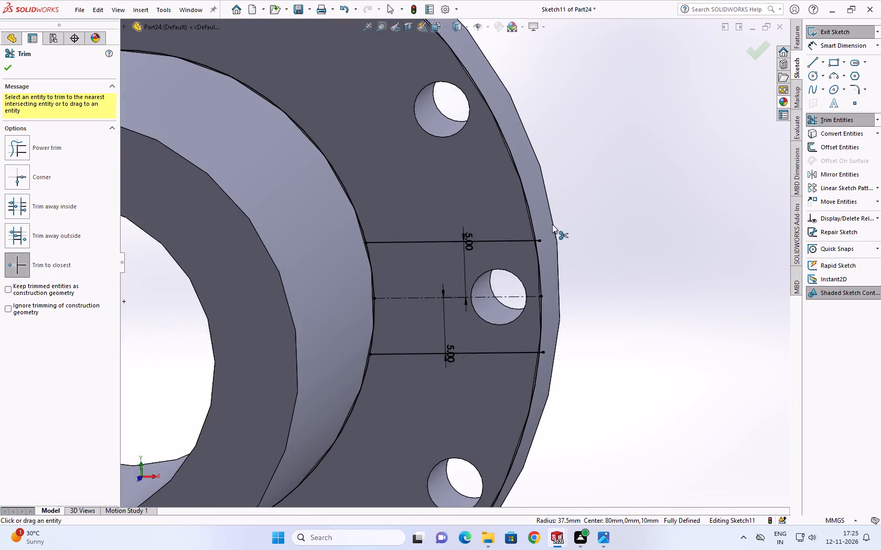
{"action": "scroll", "coordinate": [552, 224], "scroll_direction": "down", "scroll_amount": 9}
{"action": "left_click", "coordinate": [491, 250]}
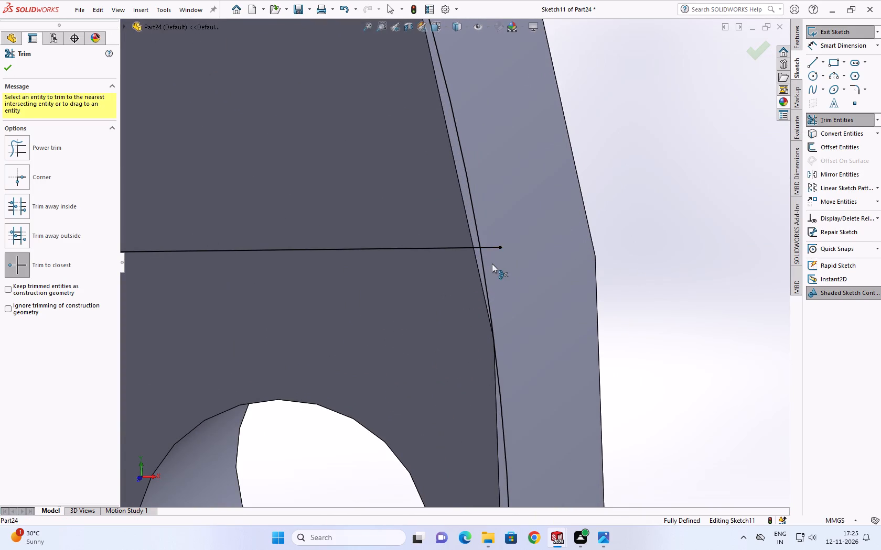
{"action": "scroll", "coordinate": [495, 264], "scroll_direction": "up", "scroll_amount": 8}
{"action": "scroll", "coordinate": [488, 314], "scroll_direction": "down", "scroll_amount": 6}
{"action": "scroll", "coordinate": [457, 403], "scroll_direction": "up", "scroll_amount": 3}
{"action": "scroll", "coordinate": [456, 404], "scroll_direction": "down", "scroll_amount": 4}
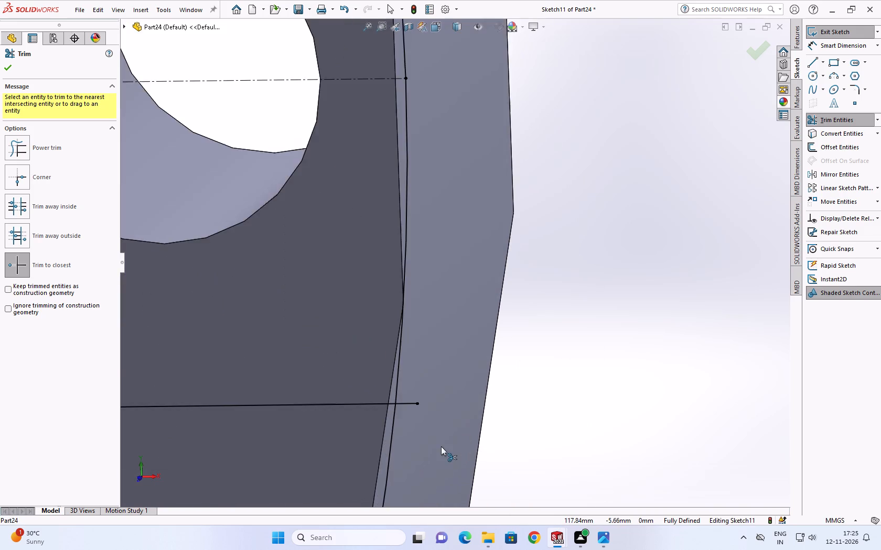
{"action": "scroll", "coordinate": [441, 446], "scroll_direction": "down", "scroll_amount": 5}
{"action": "left_click", "coordinate": [397, 299]}
Trim the inner and outer arcs beyond both offset lines, leaving a closed 10 mm wide strip profile.
{"action": "scroll", "coordinate": [394, 303], "scroll_direction": "up", "scroll_amount": 2}
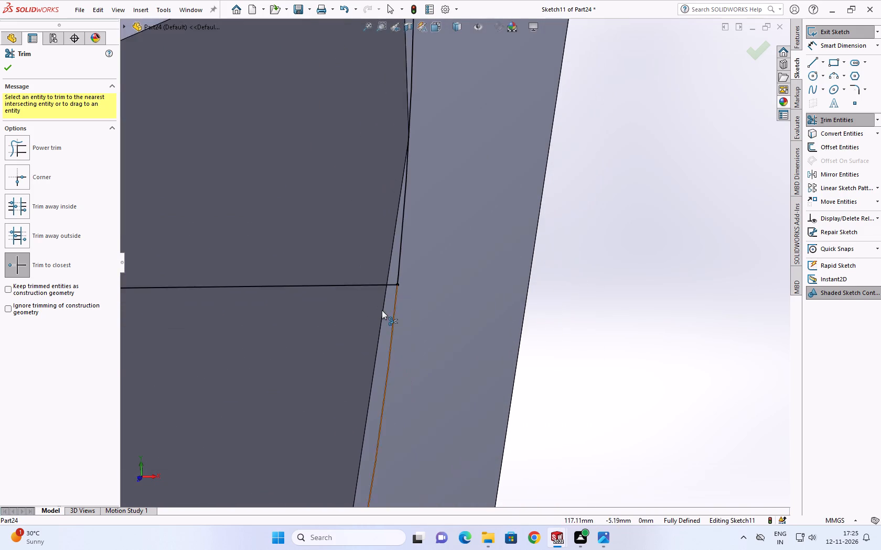
{"action": "scroll", "coordinate": [382, 310], "scroll_direction": "up", "scroll_amount": 2}
{"action": "left_click", "coordinate": [403, 315]}
{"action": "scroll", "coordinate": [385, 325], "scroll_direction": "up", "scroll_amount": 8}
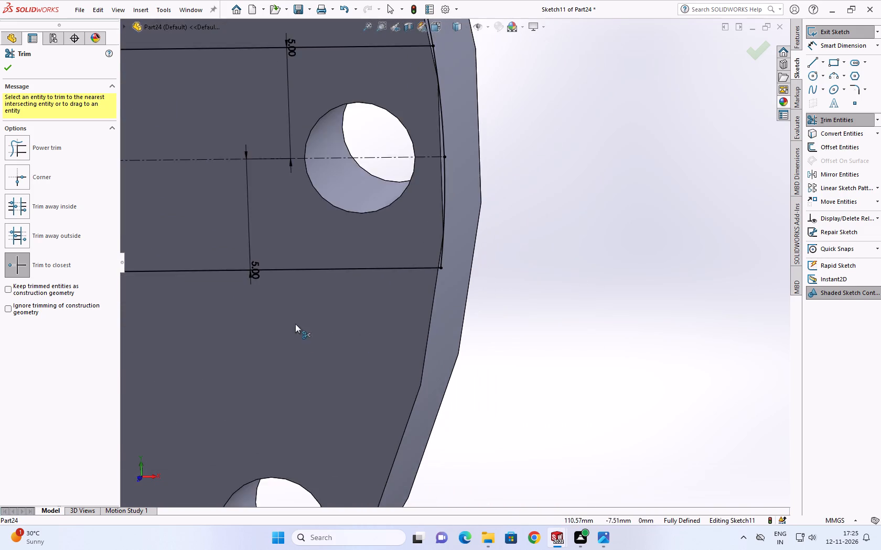
{"action": "scroll", "coordinate": [295, 324], "scroll_direction": "up", "scroll_amount": 2}
{"action": "left_click", "coordinate": [244, 306]}
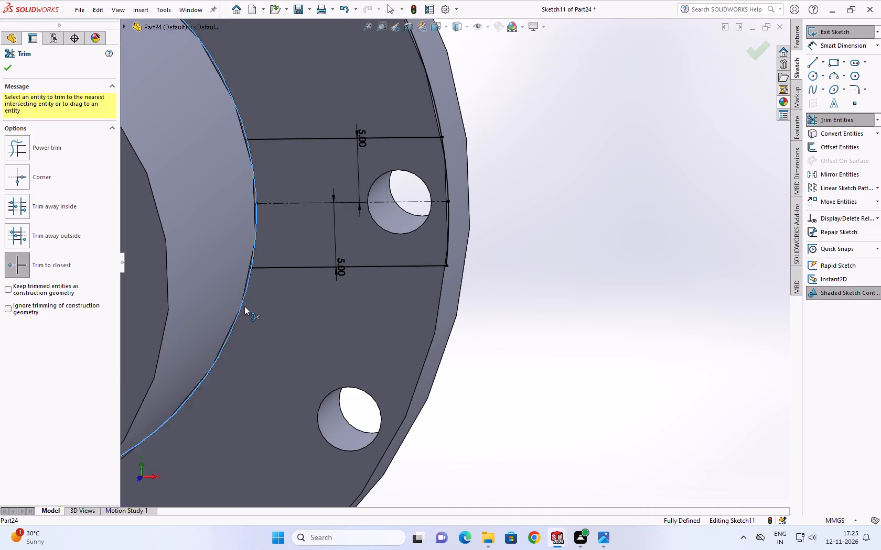
{"action": "scroll", "coordinate": [297, 234], "scroll_direction": "up", "scroll_amount": 6}
{"action": "left_click", "coordinate": [333, 160]}
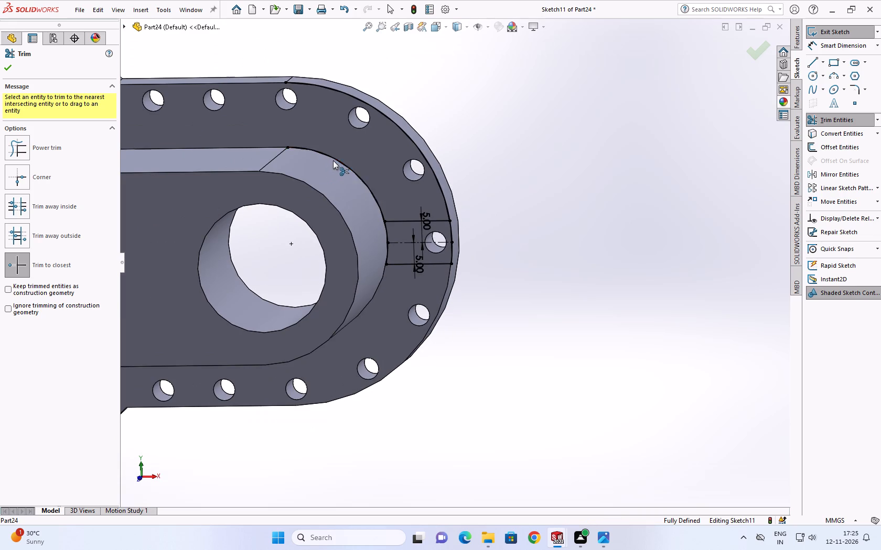
{"action": "left_click", "coordinate": [342, 90]}
{"action": "scroll", "coordinate": [341, 107], "scroll_direction": "up", "scroll_amount": 3}
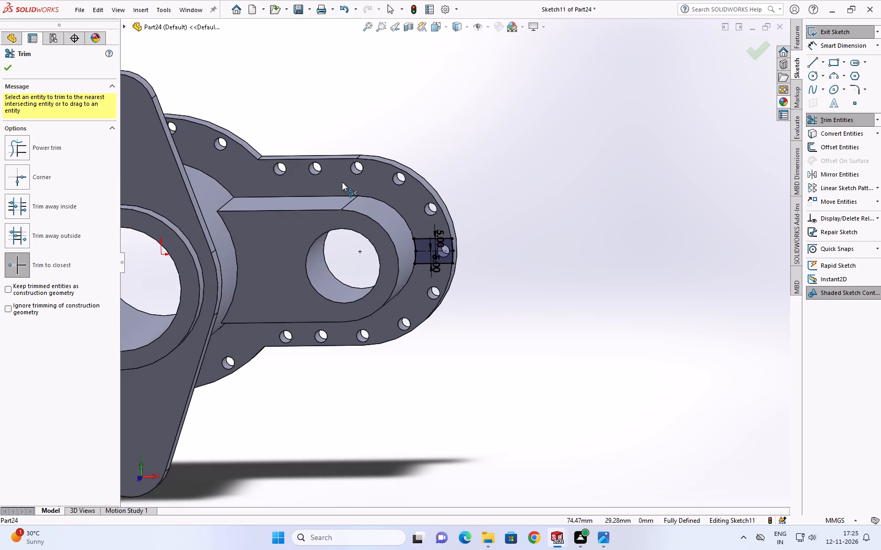
{"action": "scroll", "coordinate": [309, 223], "scroll_direction": "down", "scroll_amount": 2}
{"action": "scroll", "coordinate": [501, 260], "scroll_direction": "down", "scroll_amount": 3}
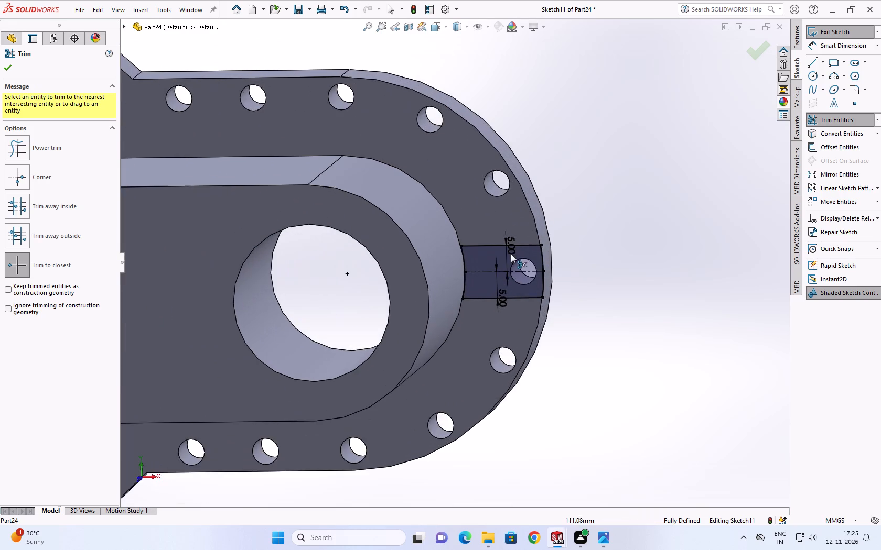
{"action": "scroll", "coordinate": [511, 254], "scroll_direction": "down", "scroll_amount": 6}
{"action": "scroll", "coordinate": [500, 278], "scroll_direction": "up", "scroll_amount": 3}
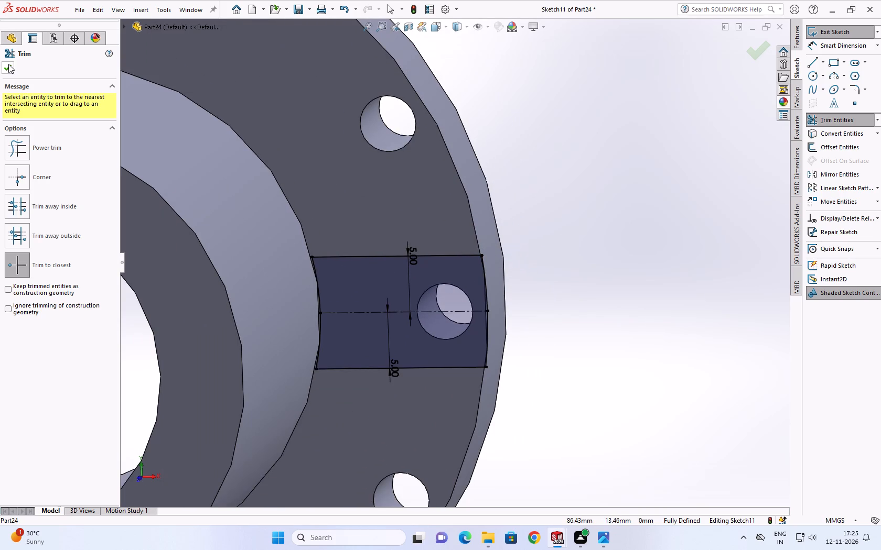
{"action": "left_click", "coordinate": [8, 65]}
Extrude the strip profile as a merged boss, Up To Surface, ending at the raised extension's top face.
{"action": "scroll", "coordinate": [880, 91], "scroll_direction": "up", "scroll_amount": 1}
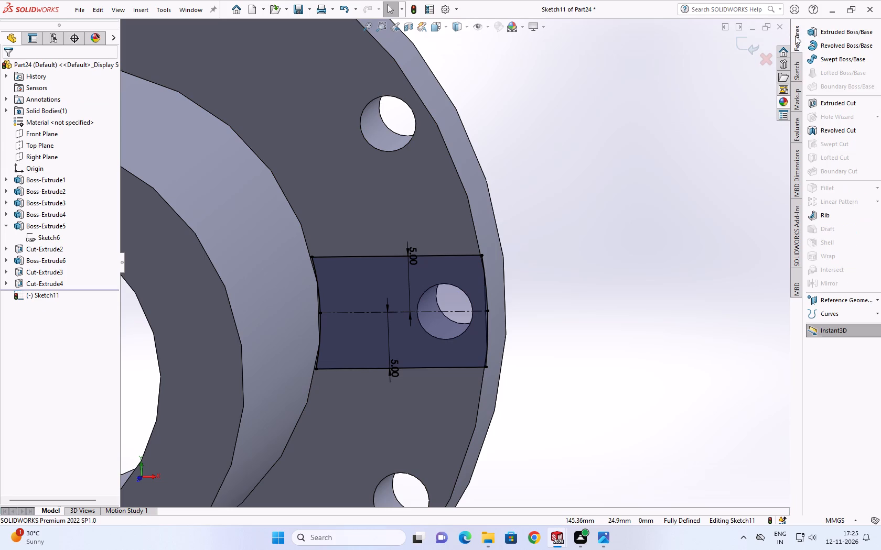
{"action": "left_click", "coordinate": [797, 36]}
{"action": "left_click", "coordinate": [813, 29]}
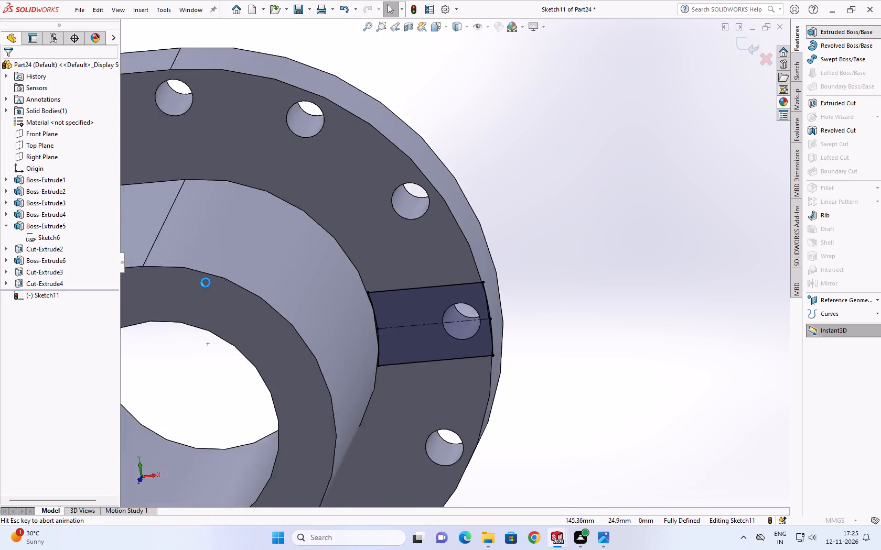
{"action": "left_click", "coordinate": [417, 302]}
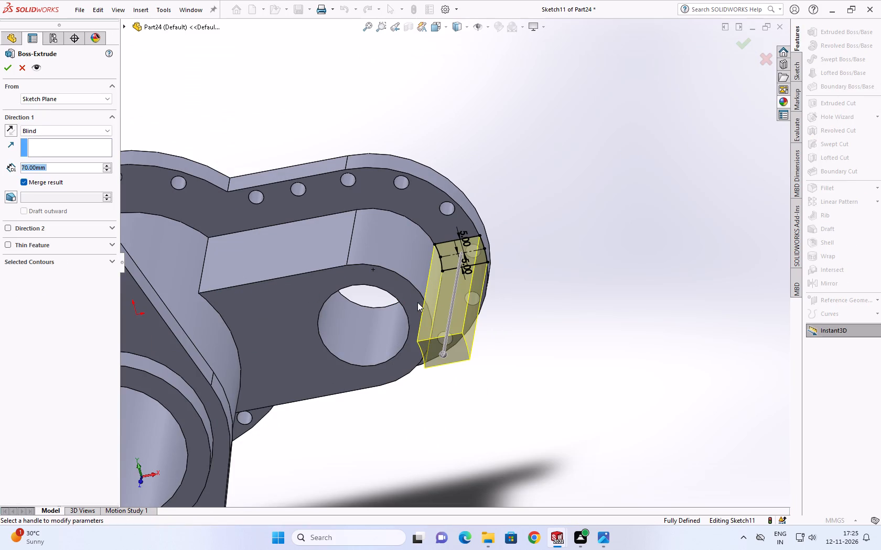
{"action": "left_click", "coordinate": [36, 125]}
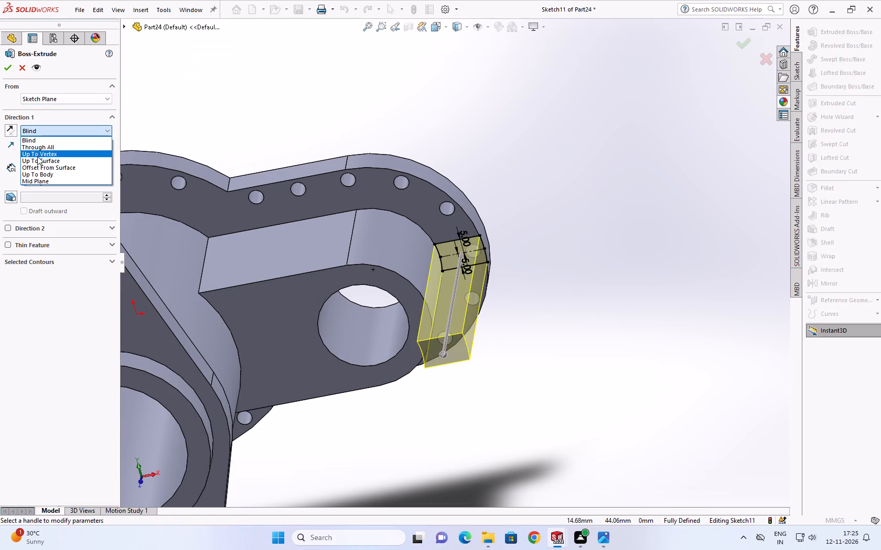
{"action": "left_click", "coordinate": [41, 163]}
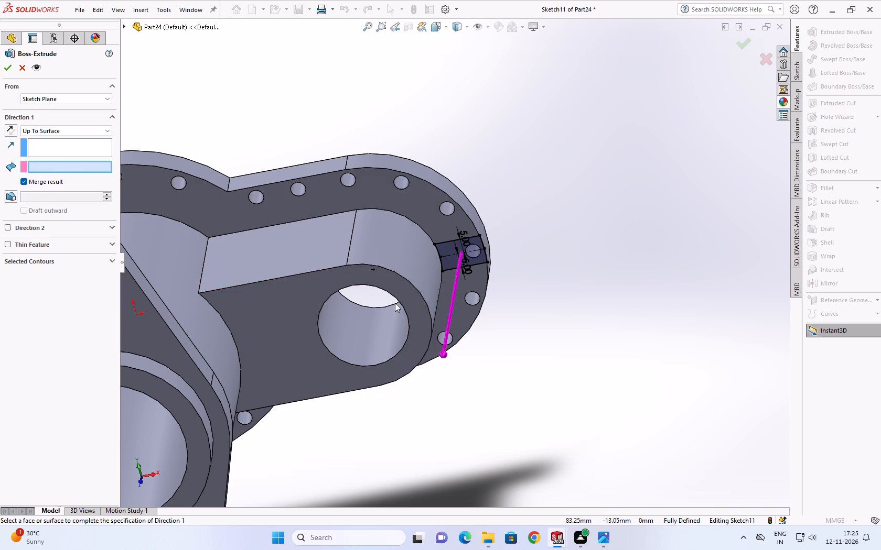
{"action": "left_click", "coordinate": [407, 291]}
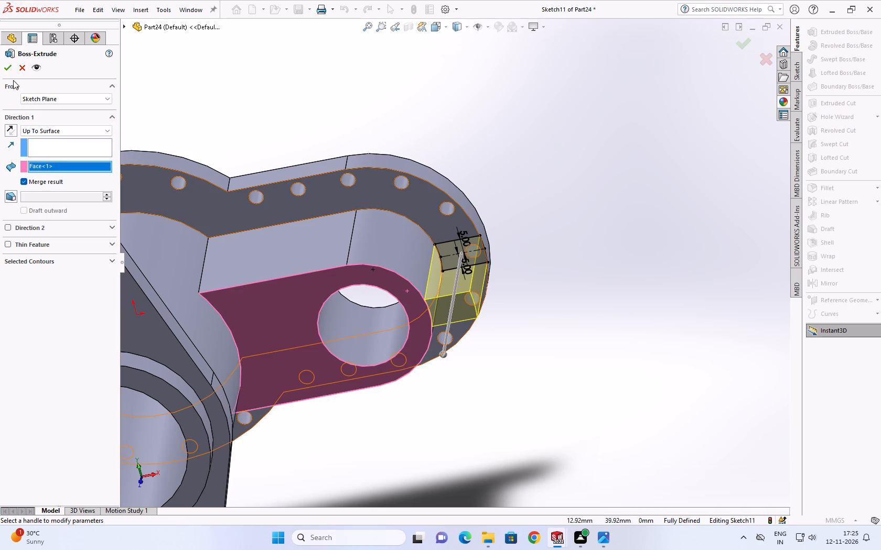
{"action": "left_click", "coordinate": [6, 67]}
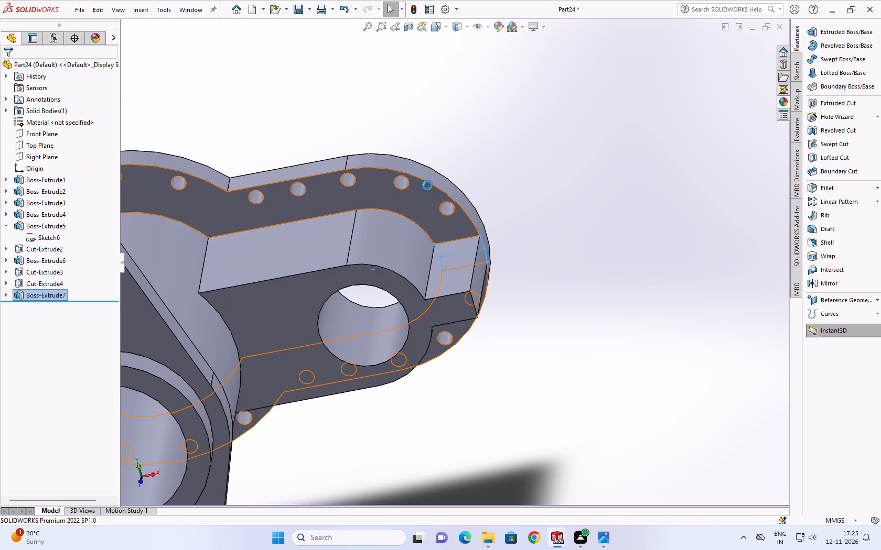
On the new block's flat side face, sketch a triangle about 15.2 by 40 mm, its diagonal running from inner top to outer bottom corner.
{"action": "middle_click_drag", "start_coordinate": [436, 205], "coordinate": [403, 44]}
{"action": "left_click", "coordinate": [422, 181]}
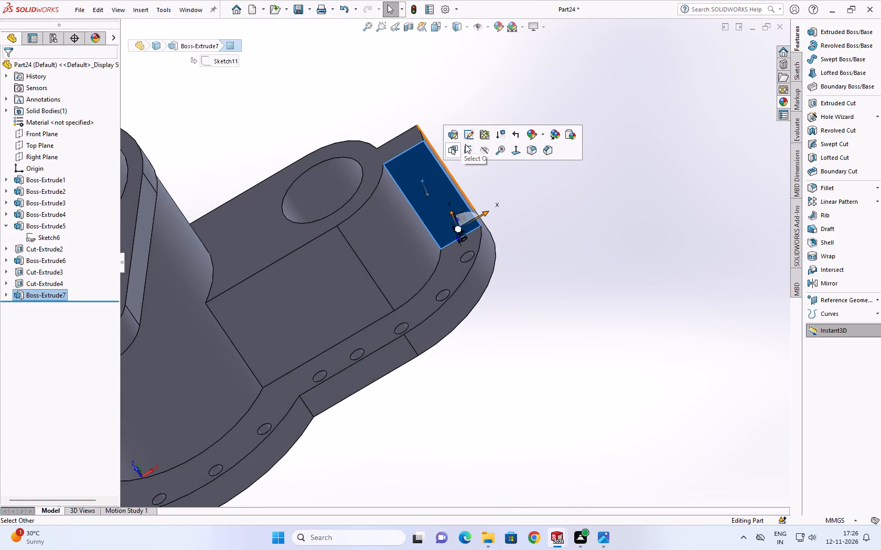
{"action": "left_click", "coordinate": [467, 148]}
{"action": "scroll", "coordinate": [592, 257], "scroll_direction": "down", "scroll_amount": 2}
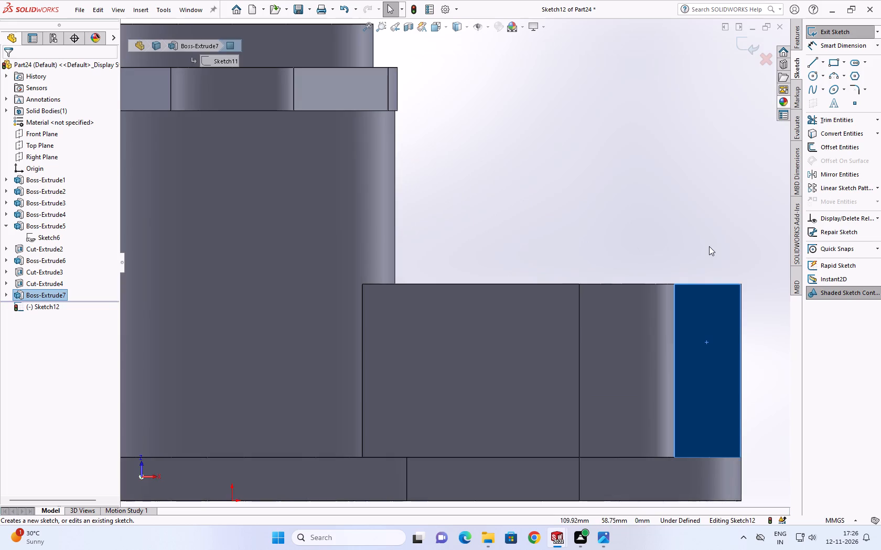
{"action": "scroll", "coordinate": [709, 246], "scroll_direction": "up", "scroll_amount": 3}
{"action": "scroll", "coordinate": [625, 379], "scroll_direction": "down", "scroll_amount": 1}
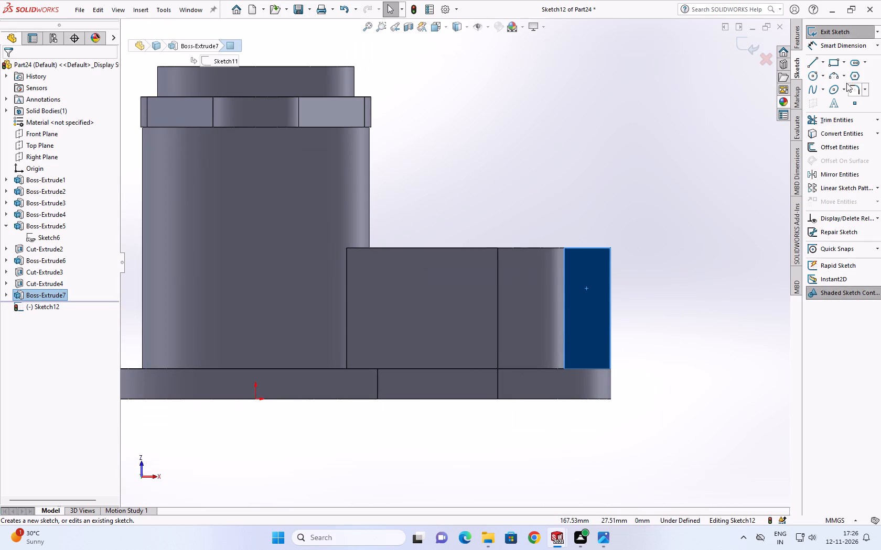
{"action": "left_click", "coordinate": [811, 65]}
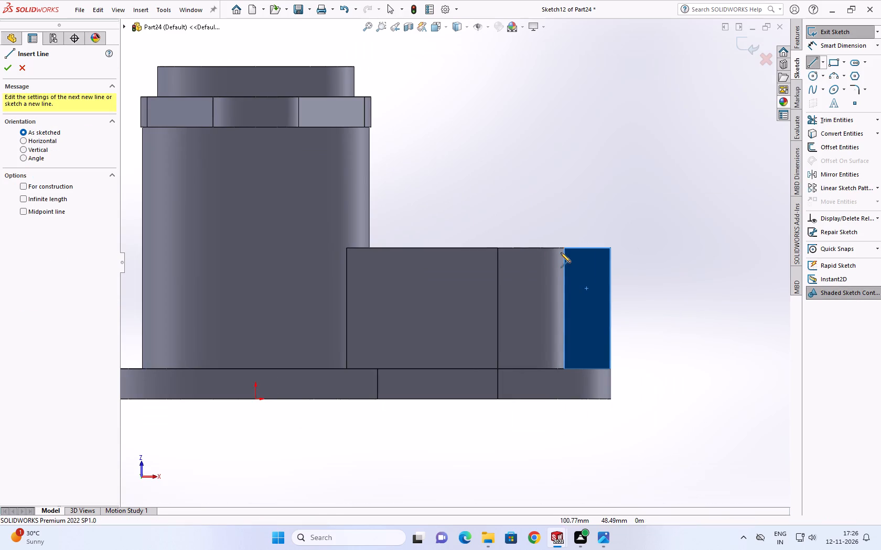
{"action": "scroll", "coordinate": [567, 250], "scroll_direction": "down", "scroll_amount": 3}
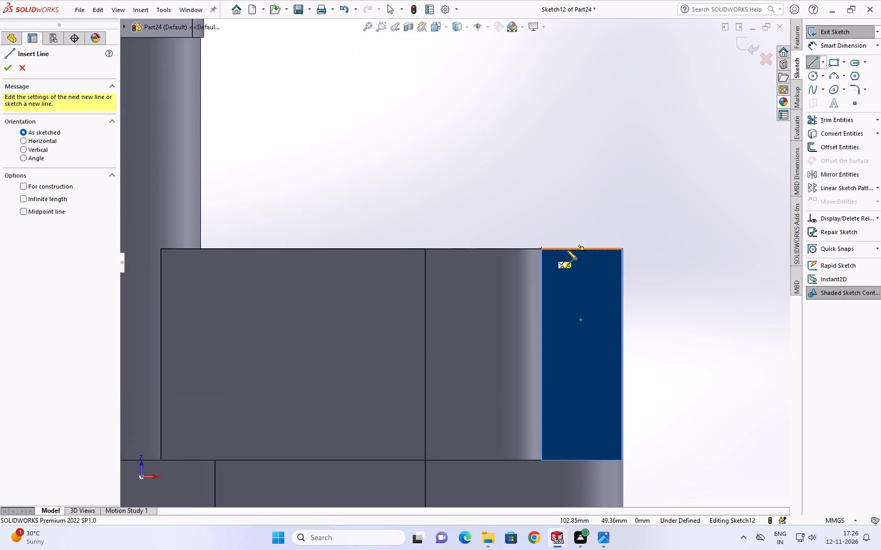
{"action": "left_click", "coordinate": [544, 249]}
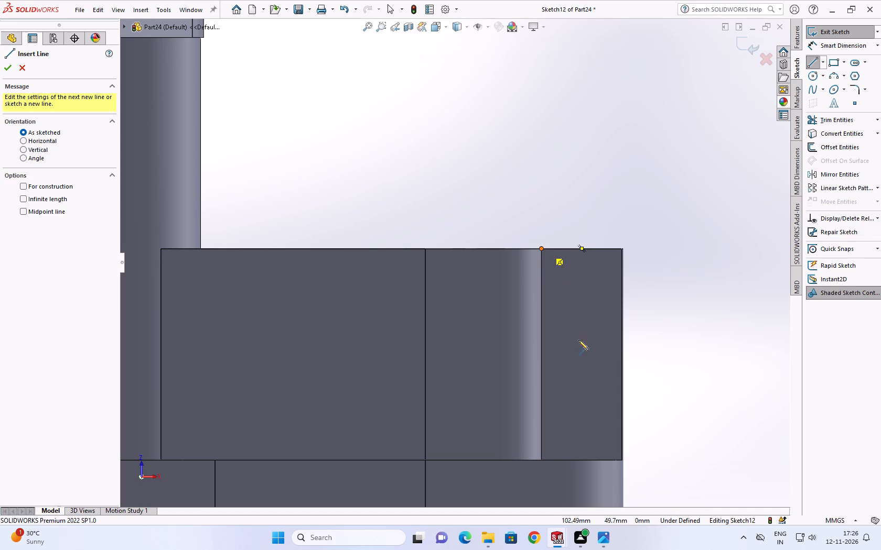
{"action": "left_click", "coordinate": [619, 459]}
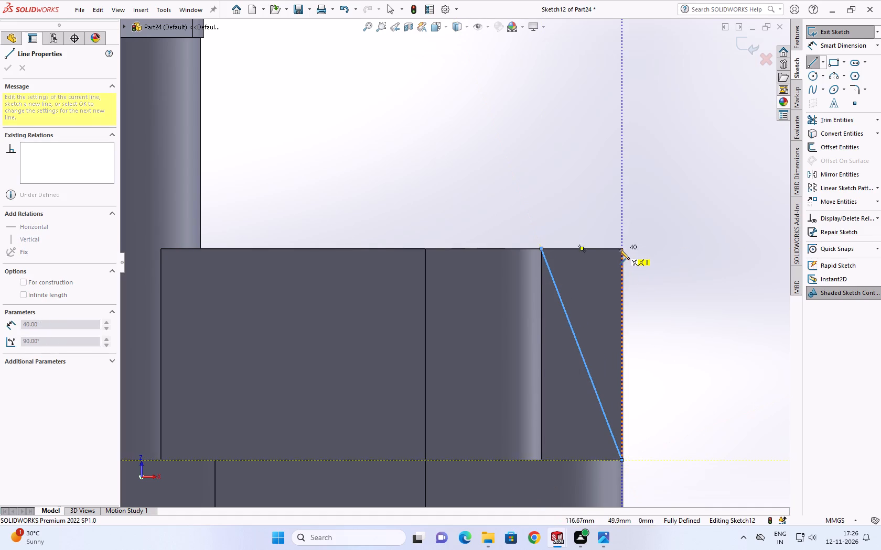
{"action": "left_click", "coordinate": [619, 249]}
{"action": "left_click", "coordinate": [540, 249]}
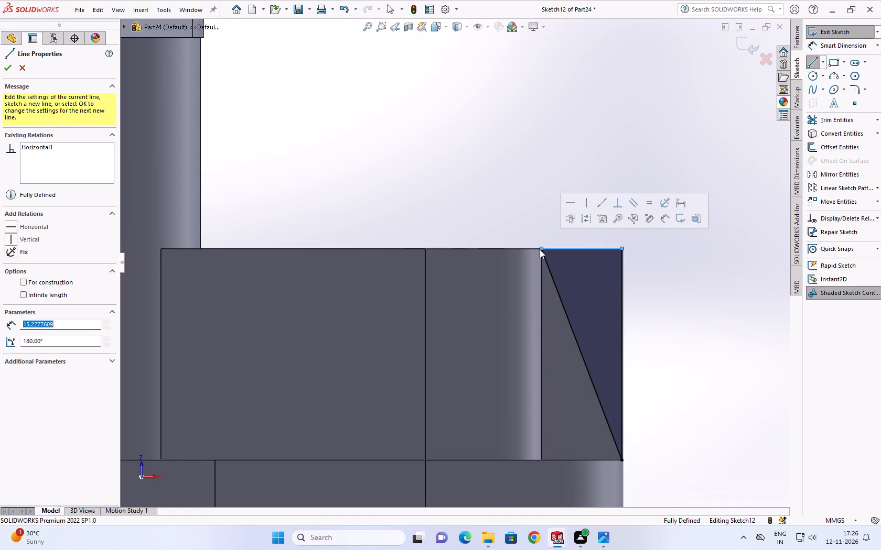
Cut the triangle sketch Through All across the 10 mm block to form the sloped rib.
{"action": "left_click", "coordinate": [795, 31]}
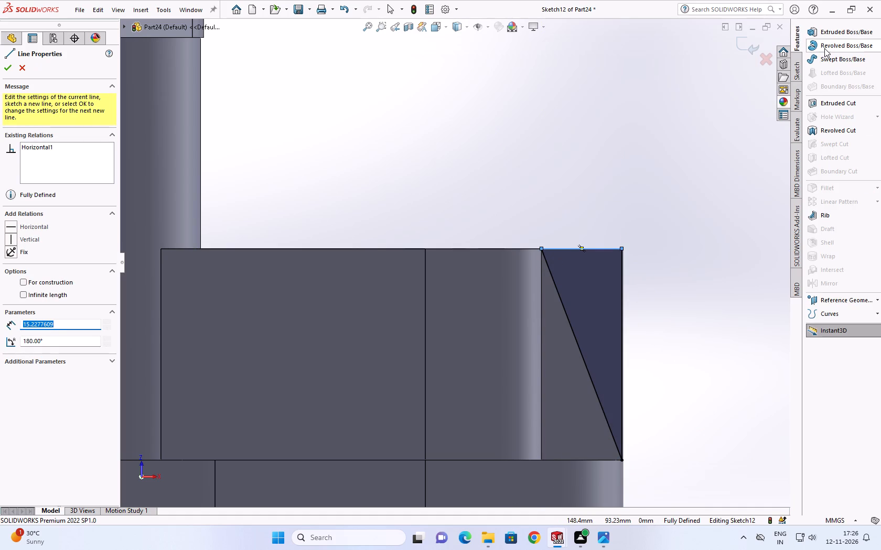
{"action": "left_click", "coordinate": [825, 101]}
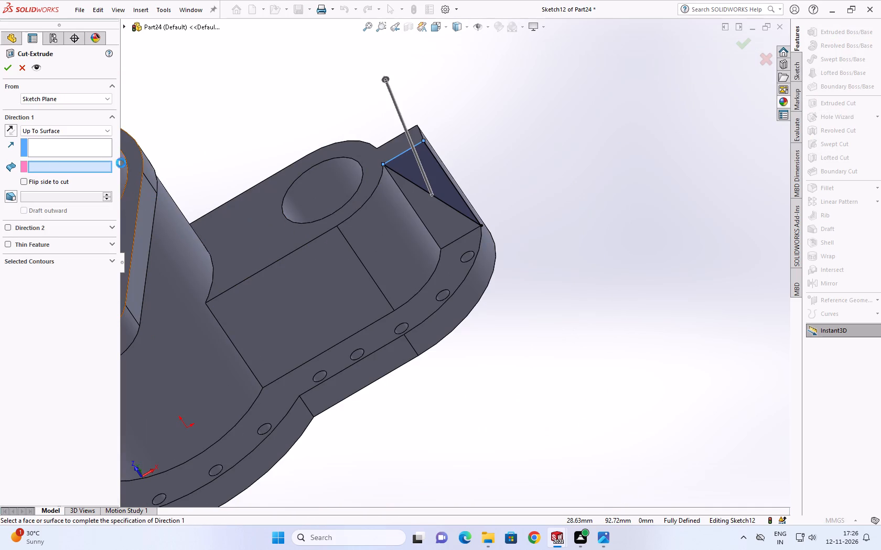
{"action": "left_click", "coordinate": [46, 134]}
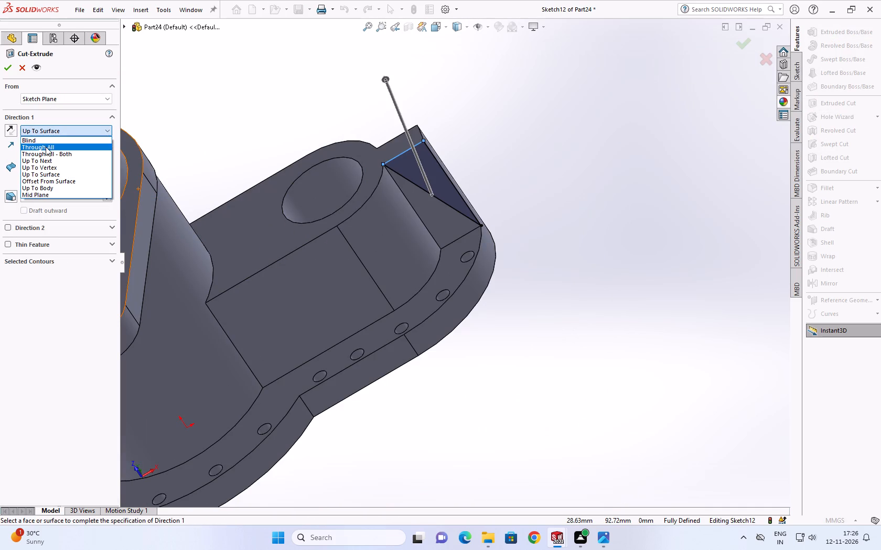
{"action": "left_click", "coordinate": [46, 147]}
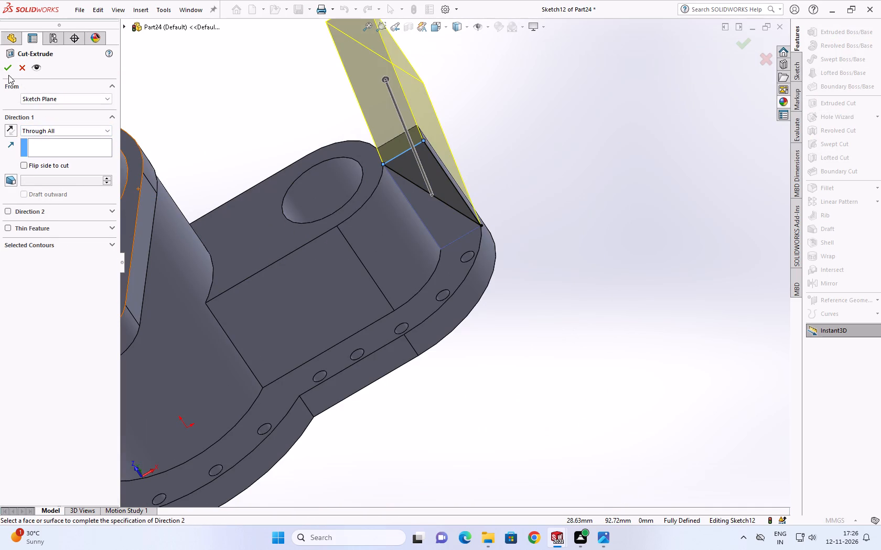
{"action": "left_click", "coordinate": [8, 75]}
{"action": "left_click", "coordinate": [12, 68]}
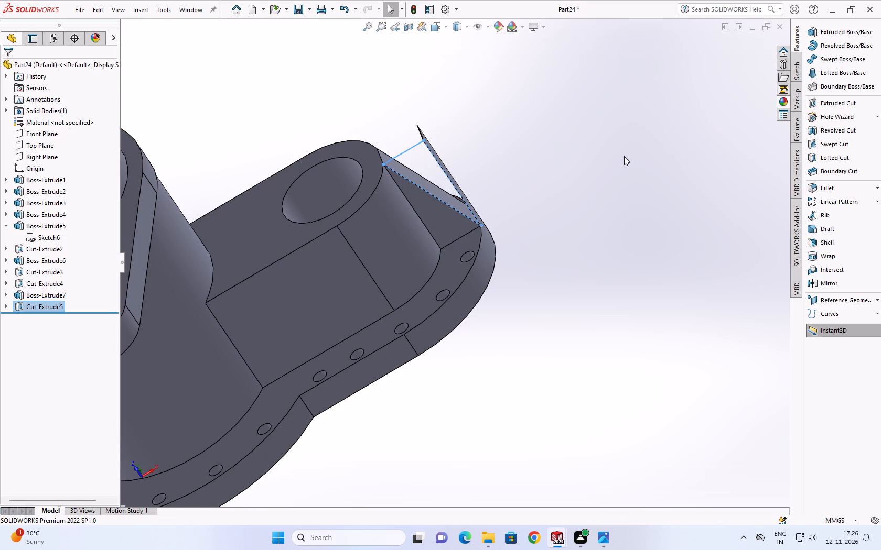
Reopen the triangular cut's sketch and delete both coincident relations on the triangle's outer top corner.
{"action": "scroll", "coordinate": [530, 172], "scroll_direction": "down", "scroll_amount": 2}
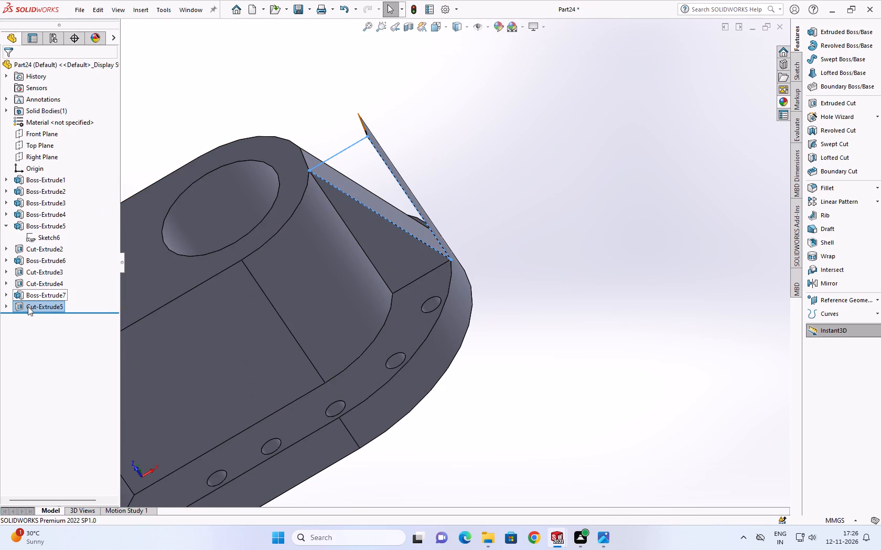
{"action": "left_click", "coordinate": [5, 304]}
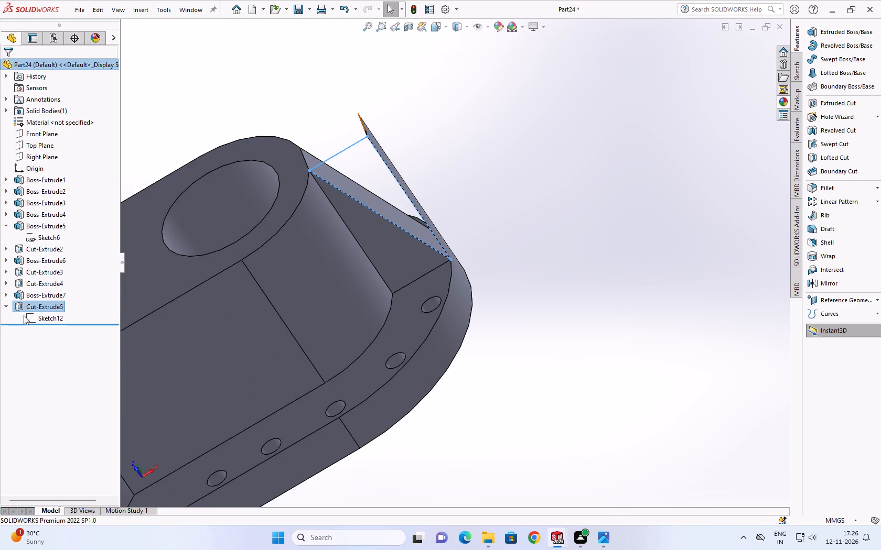
{"action": "left_click", "coordinate": [24, 315]}
{"action": "left_click", "coordinate": [27, 315]}
{"action": "left_click", "coordinate": [39, 284]}
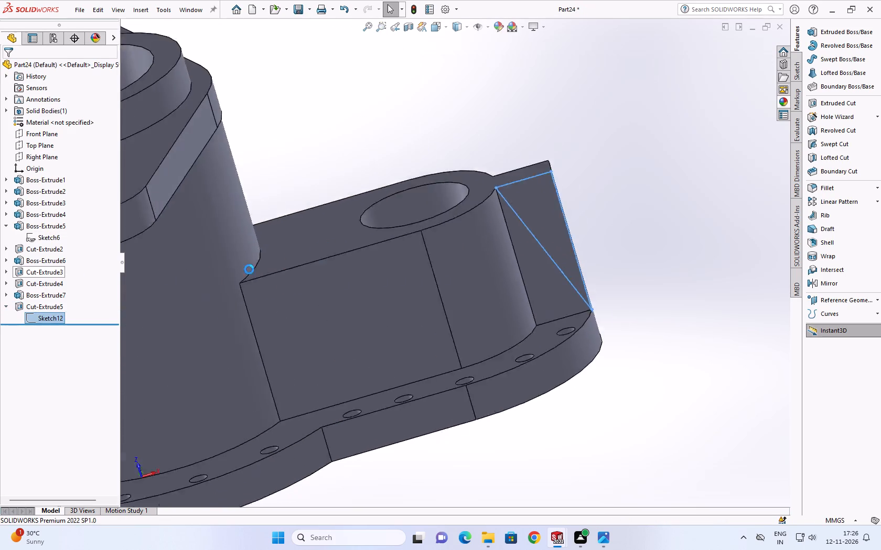
{"action": "scroll", "coordinate": [858, 366], "scroll_direction": "down", "scroll_amount": 1}
{"action": "scroll", "coordinate": [647, 378], "scroll_direction": "down", "scroll_amount": 2}
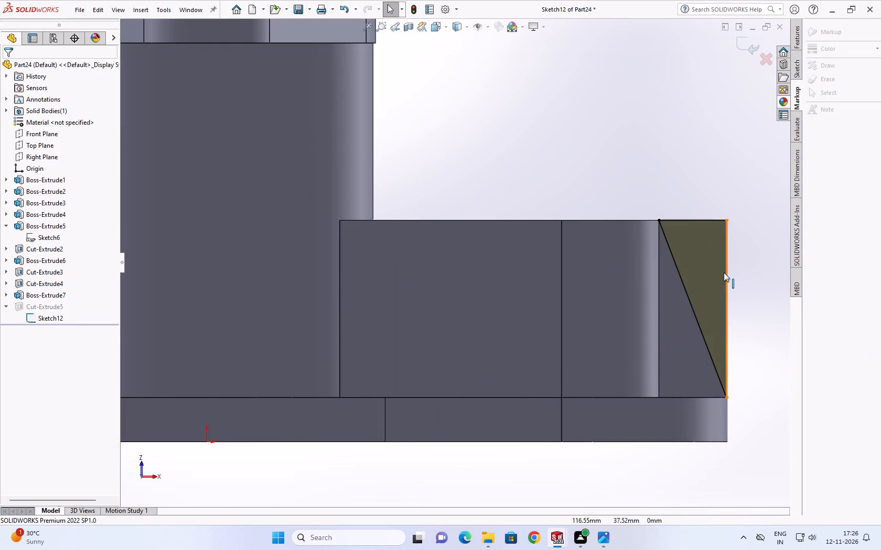
{"action": "left_click", "coordinate": [728, 221]}
{"action": "left_click", "coordinate": [734, 220]}
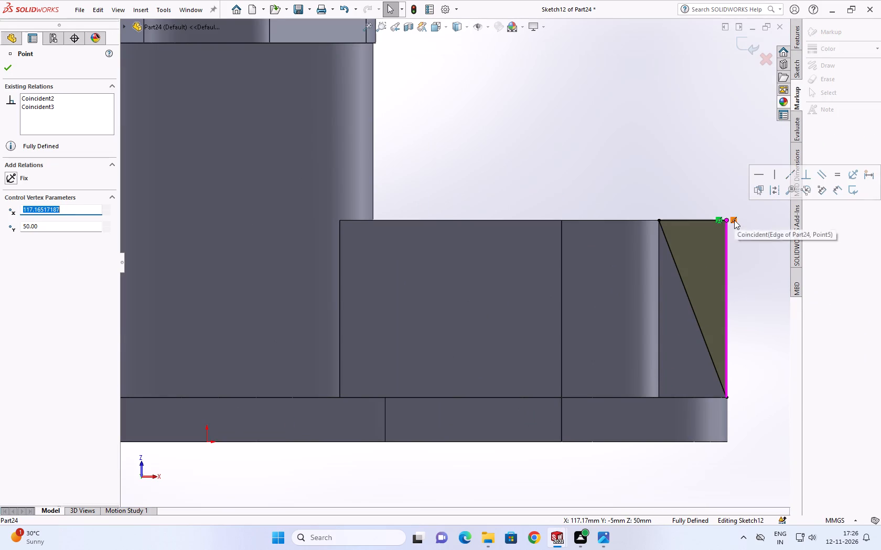
{"action": "right_click", "coordinate": [734, 220]}
{"action": "left_click", "coordinate": [768, 346]}
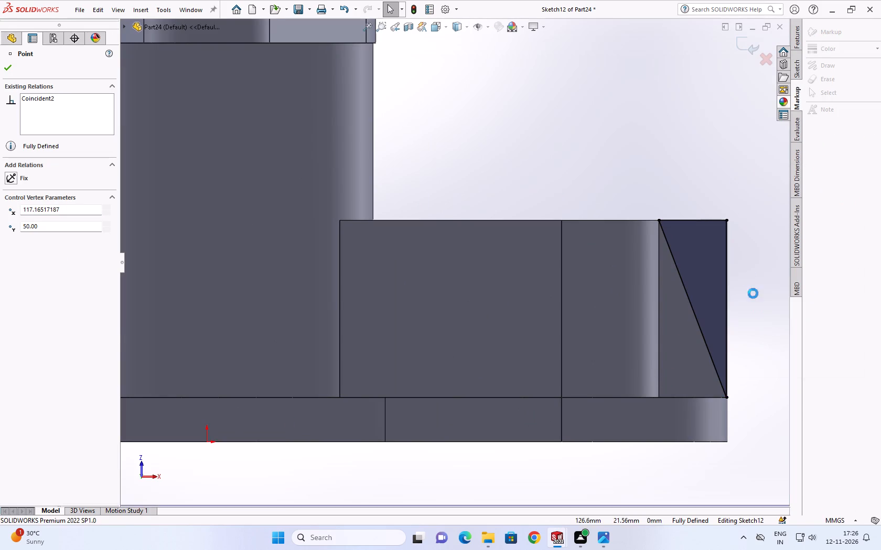
{"action": "left_click", "coordinate": [729, 223]}
{"action": "left_click", "coordinate": [727, 228]}
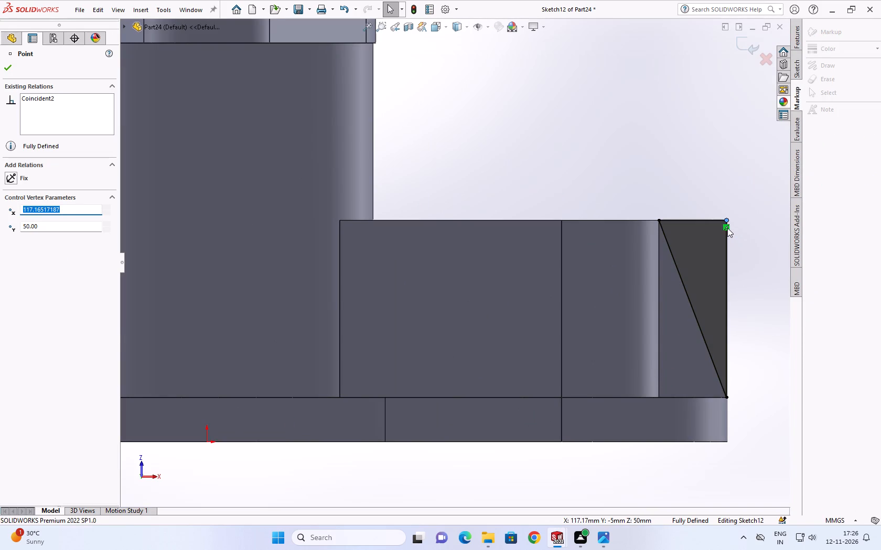
{"action": "right_click", "coordinate": [727, 228]}
{"action": "left_click", "coordinate": [764, 353]}
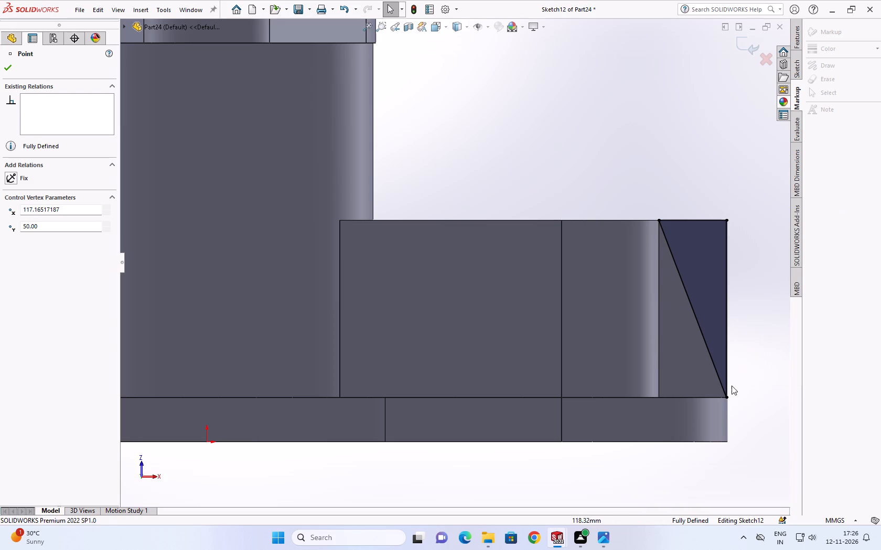
Delete the coincident relation on the triangle's outer bottom corner.
{"action": "left_click", "coordinate": [728, 398]}
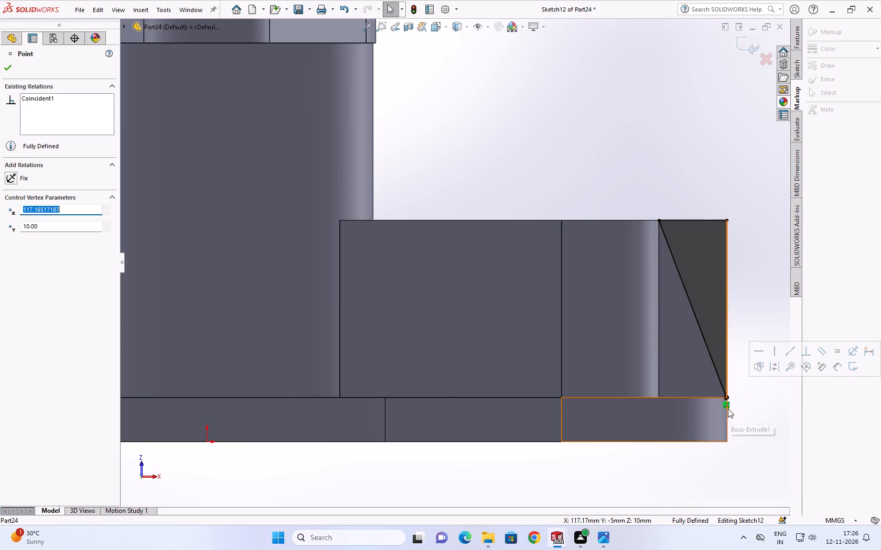
{"action": "left_click", "coordinate": [728, 407]}
{"action": "right_click", "coordinate": [728, 406]}
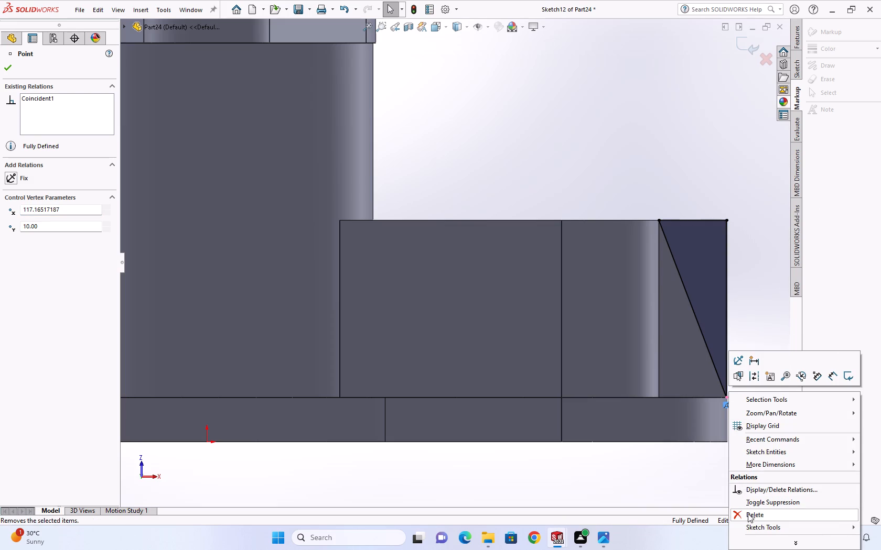
{"action": "left_click", "coordinate": [748, 513]}
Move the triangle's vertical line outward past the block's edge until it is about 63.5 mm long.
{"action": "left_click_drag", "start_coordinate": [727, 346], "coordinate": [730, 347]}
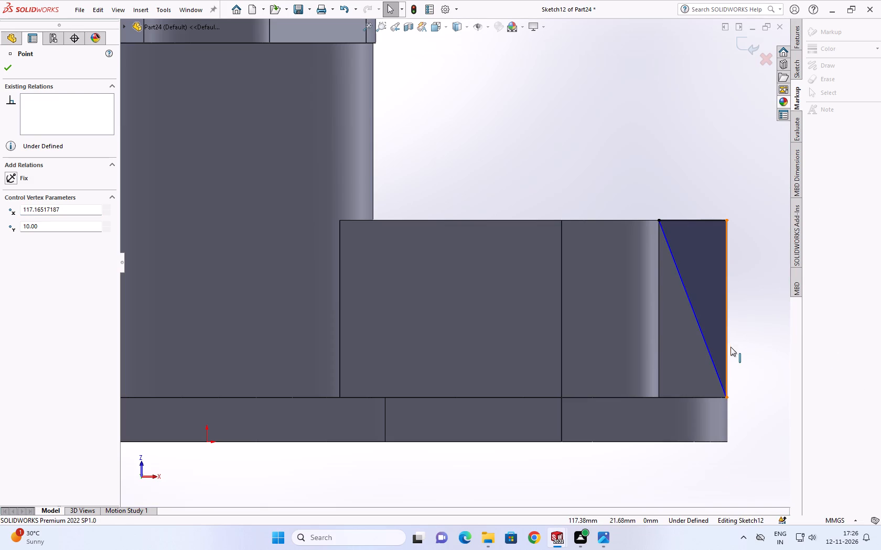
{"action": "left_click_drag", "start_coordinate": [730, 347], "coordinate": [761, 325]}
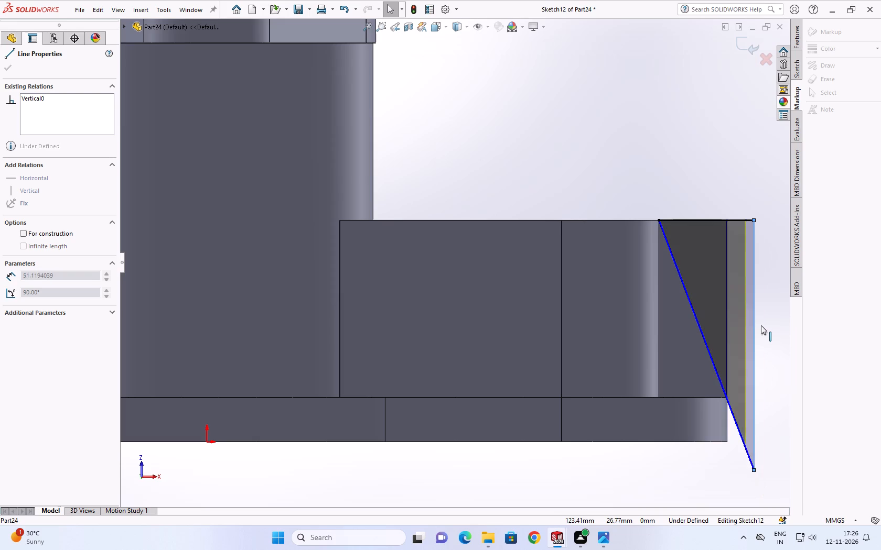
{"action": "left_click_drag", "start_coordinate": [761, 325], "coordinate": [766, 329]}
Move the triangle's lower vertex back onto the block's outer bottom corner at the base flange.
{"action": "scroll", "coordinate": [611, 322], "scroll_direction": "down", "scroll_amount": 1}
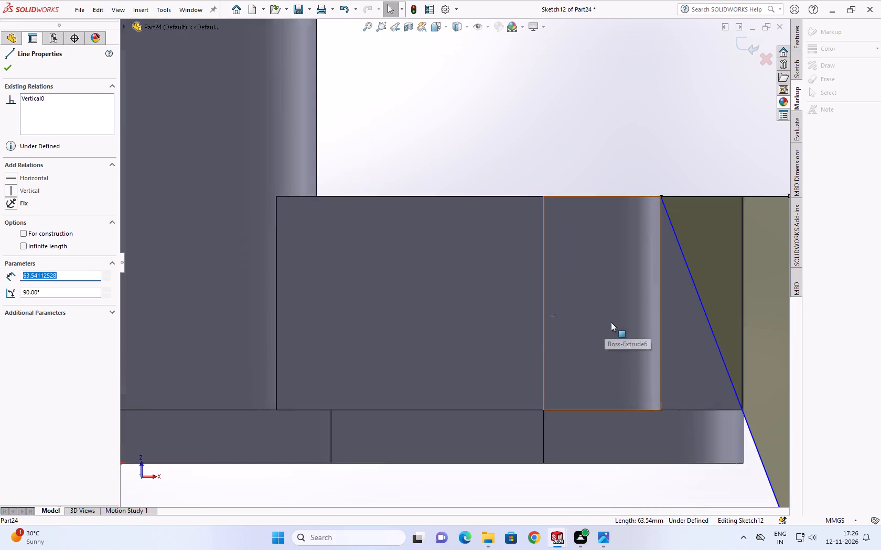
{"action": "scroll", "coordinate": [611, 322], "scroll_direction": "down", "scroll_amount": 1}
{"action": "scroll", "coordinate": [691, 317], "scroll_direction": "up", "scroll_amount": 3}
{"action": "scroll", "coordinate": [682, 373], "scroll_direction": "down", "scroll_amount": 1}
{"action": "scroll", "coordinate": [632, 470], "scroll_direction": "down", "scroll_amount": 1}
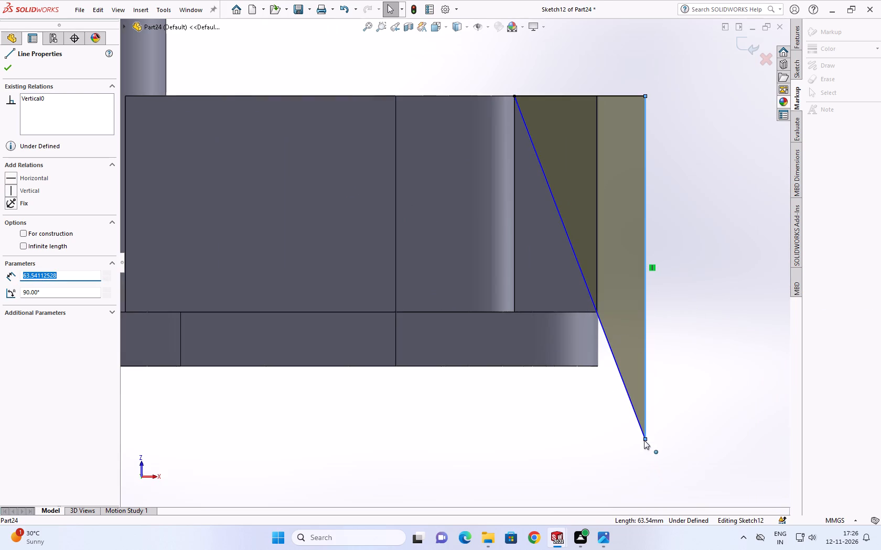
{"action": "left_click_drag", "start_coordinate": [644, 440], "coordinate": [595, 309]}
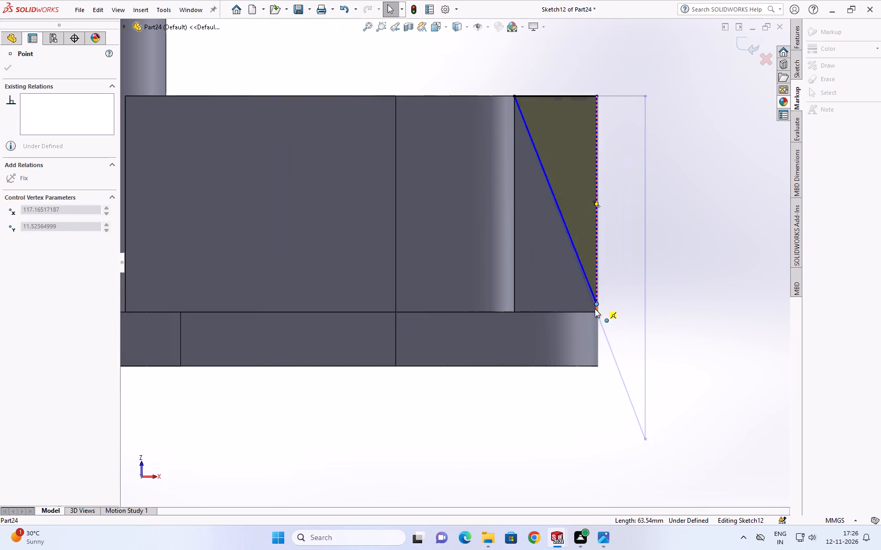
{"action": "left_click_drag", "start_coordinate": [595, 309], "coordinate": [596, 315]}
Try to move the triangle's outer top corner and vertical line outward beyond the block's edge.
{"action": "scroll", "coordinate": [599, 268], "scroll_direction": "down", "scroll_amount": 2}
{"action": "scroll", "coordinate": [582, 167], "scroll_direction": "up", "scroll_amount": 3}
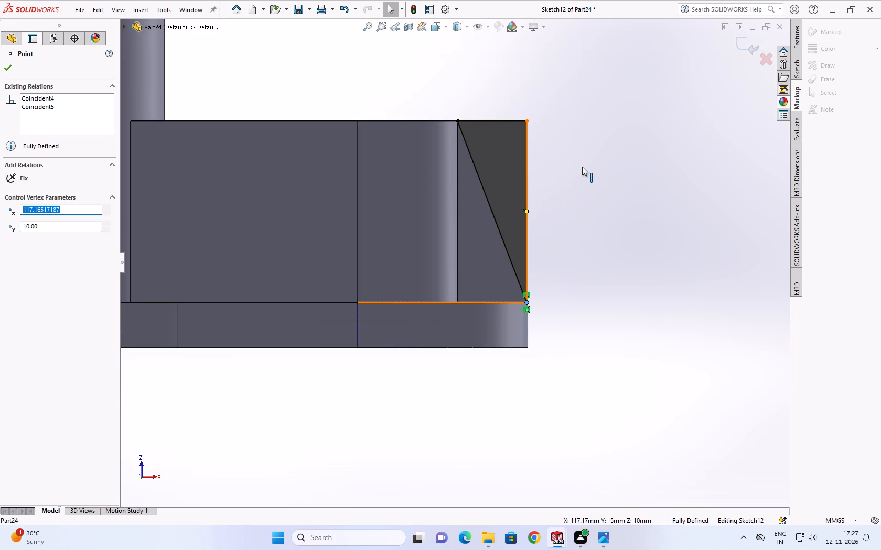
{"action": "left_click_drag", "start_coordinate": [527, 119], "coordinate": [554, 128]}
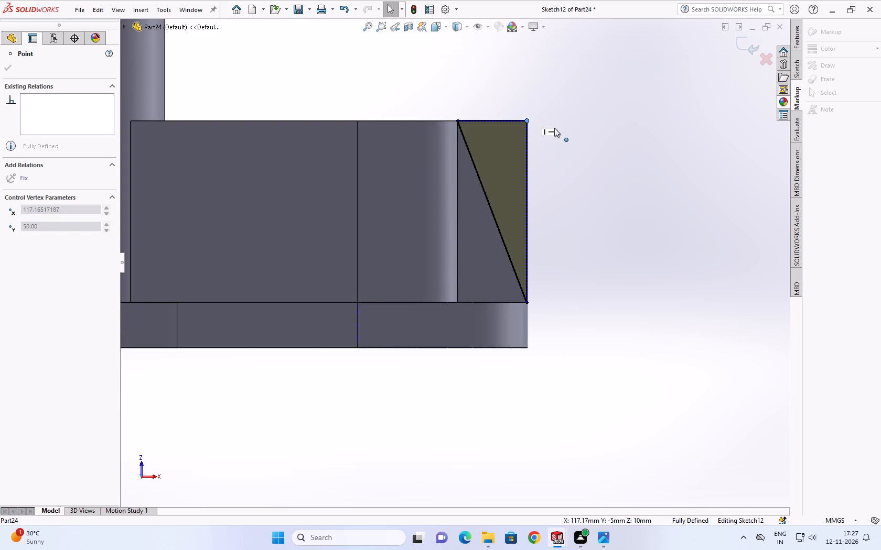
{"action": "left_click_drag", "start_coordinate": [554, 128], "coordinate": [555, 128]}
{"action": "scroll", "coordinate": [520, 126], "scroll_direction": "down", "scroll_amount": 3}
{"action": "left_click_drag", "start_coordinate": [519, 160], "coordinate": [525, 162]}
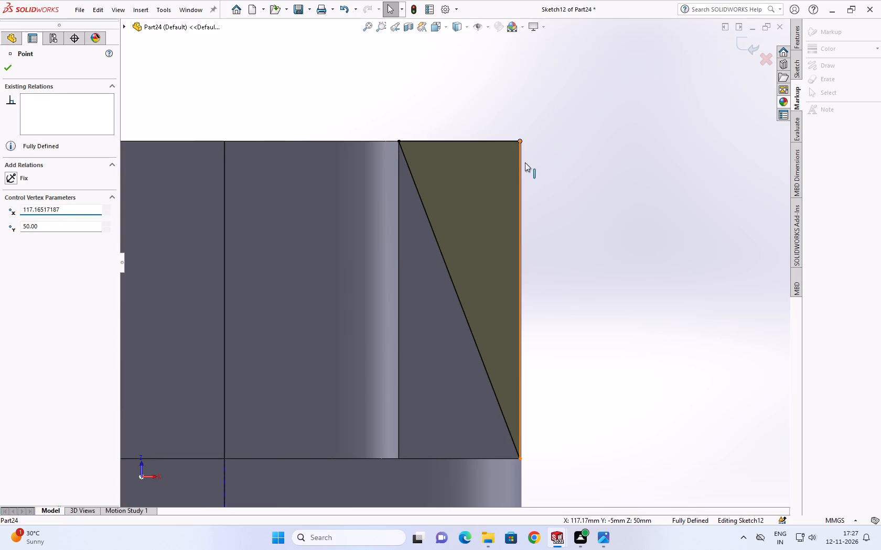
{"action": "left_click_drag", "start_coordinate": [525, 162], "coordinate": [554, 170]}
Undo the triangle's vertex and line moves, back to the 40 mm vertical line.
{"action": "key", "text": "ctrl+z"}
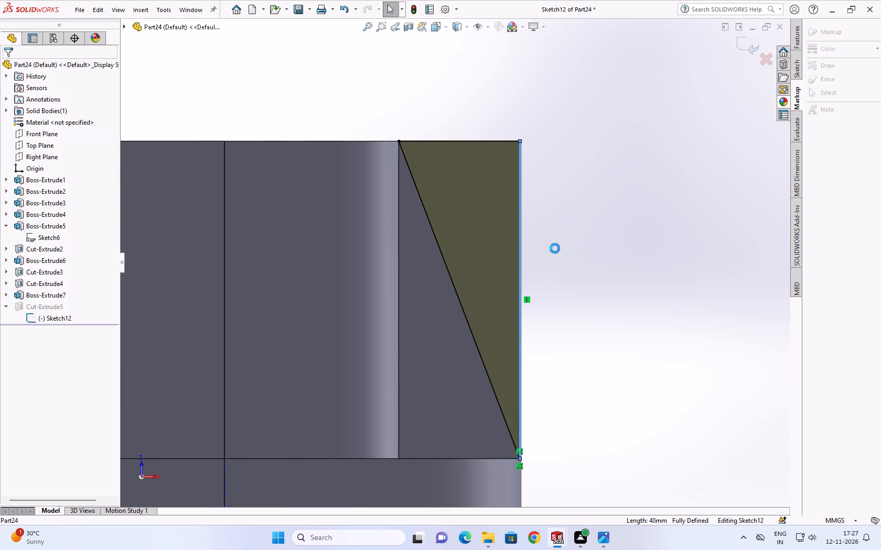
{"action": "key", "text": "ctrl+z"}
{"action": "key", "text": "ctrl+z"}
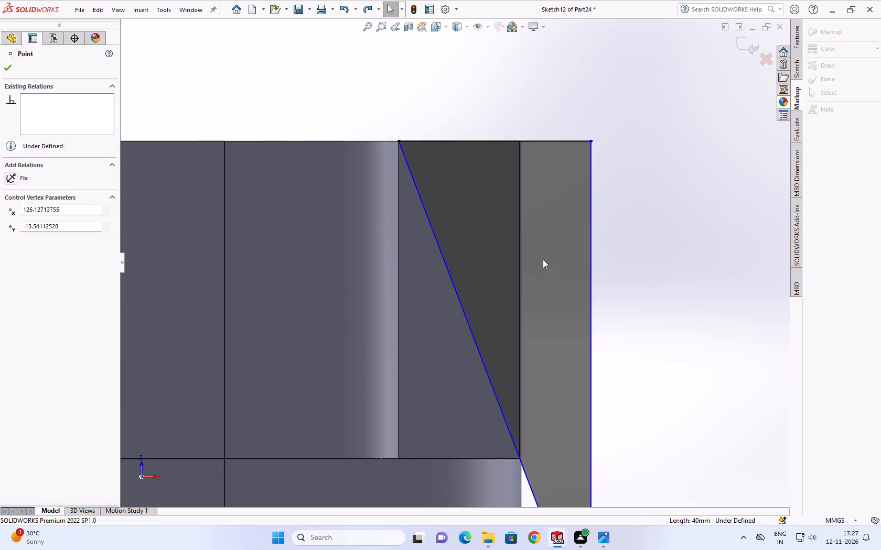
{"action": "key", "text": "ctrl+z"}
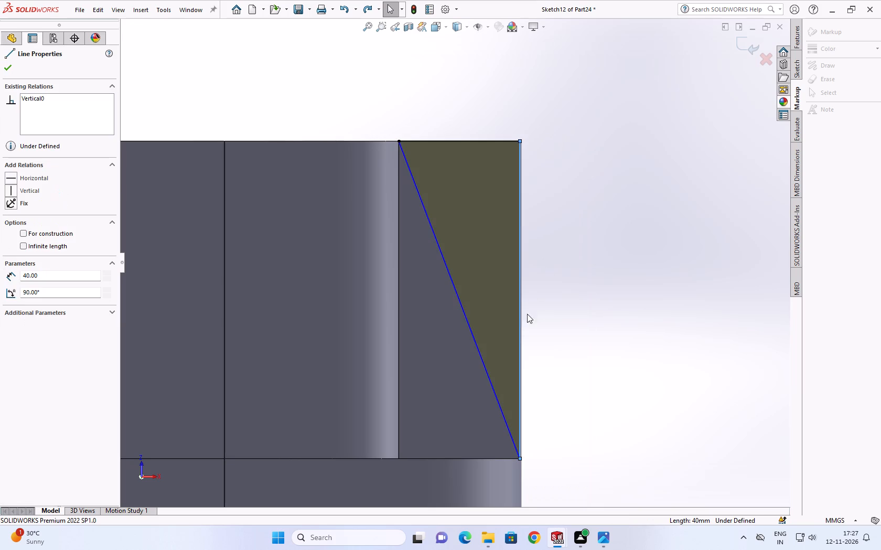
Move the triangle's vertical line outward until about 74.3 mm long, and exit the sketch to rebuild the rib cut.
{"action": "left_click_drag", "start_coordinate": [519, 324], "coordinate": [546, 299]}
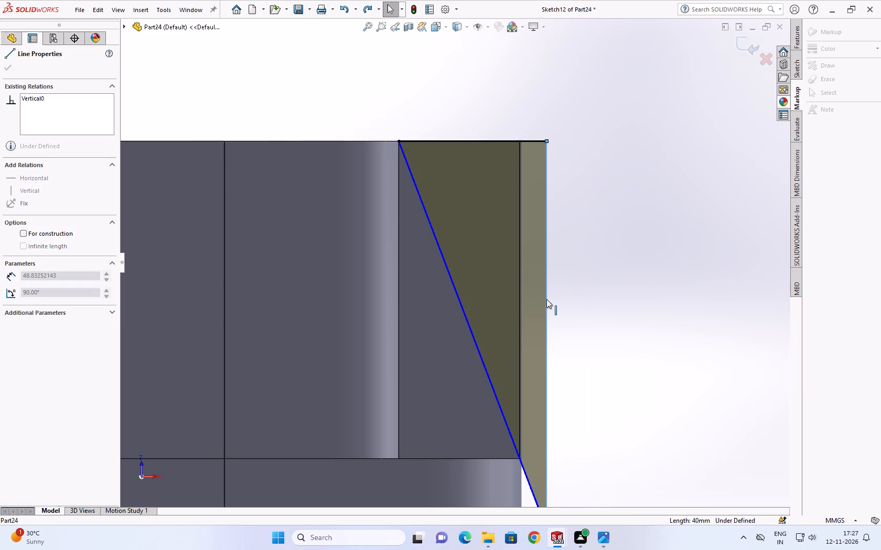
{"action": "left_click_drag", "start_coordinate": [546, 299], "coordinate": [624, 281]}
{"action": "left_click_drag", "start_coordinate": [639, 281], "coordinate": [656, 280]}
{"action": "right_click_drag", "start_coordinate": [639, 281], "coordinate": [645, 281]}
{"action": "scroll", "coordinate": [624, 334], "scroll_direction": "up", "scroll_amount": 2}
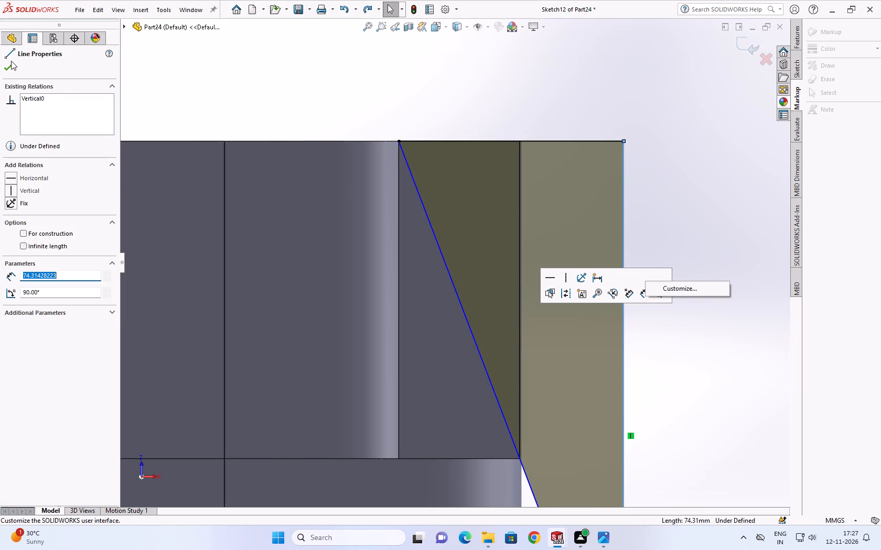
{"action": "left_click", "coordinate": [8, 64]}
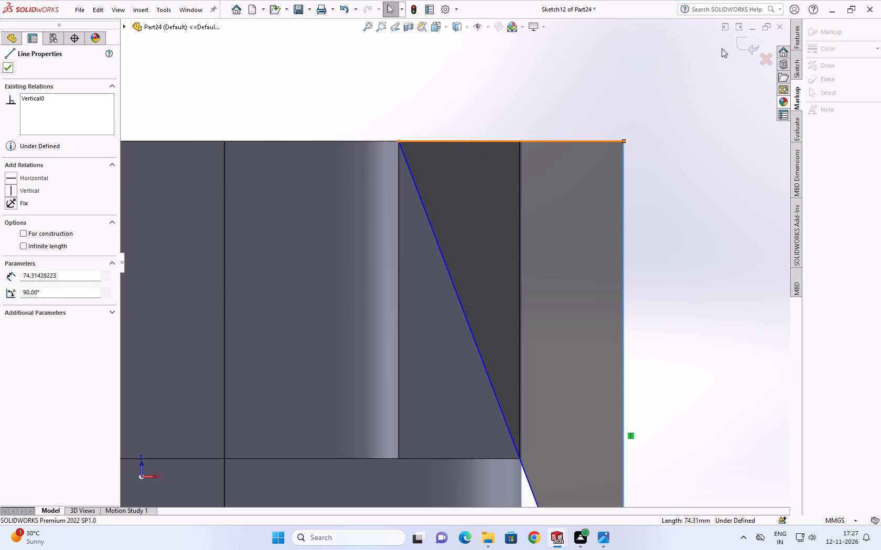
{"action": "left_click", "coordinate": [744, 38]}
Sketch a vertical centerpoint slot on the diamond flange's top face at its -Y end-arc centre, about 12.5 mm between centres and 3.8 mm wide.
{"action": "scroll", "coordinate": [599, 189], "scroll_direction": "up", "scroll_amount": 2}
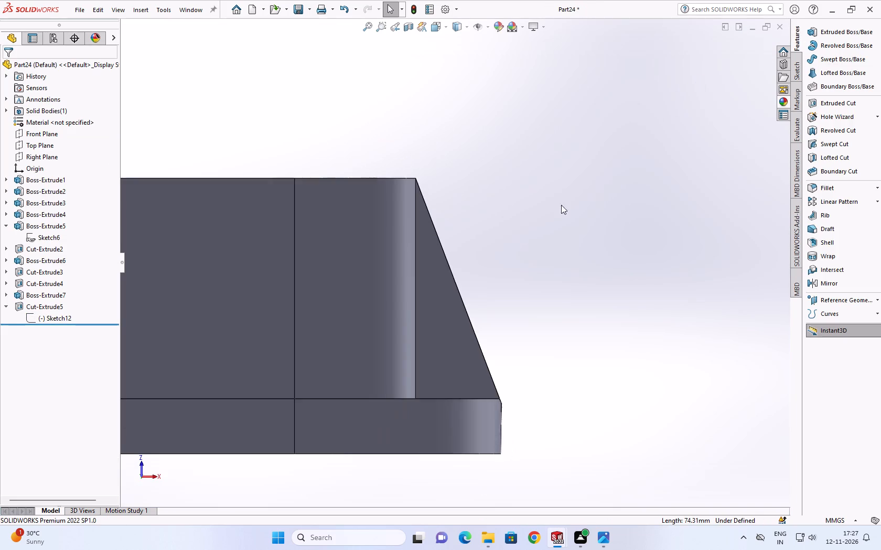
{"action": "scroll", "coordinate": [561, 205], "scroll_direction": "up", "scroll_amount": 2}
{"action": "middle_click_drag", "start_coordinate": [556, 208], "coordinate": [482, 313]}
{"action": "scroll", "coordinate": [482, 313], "scroll_direction": "up", "scroll_amount": 3}
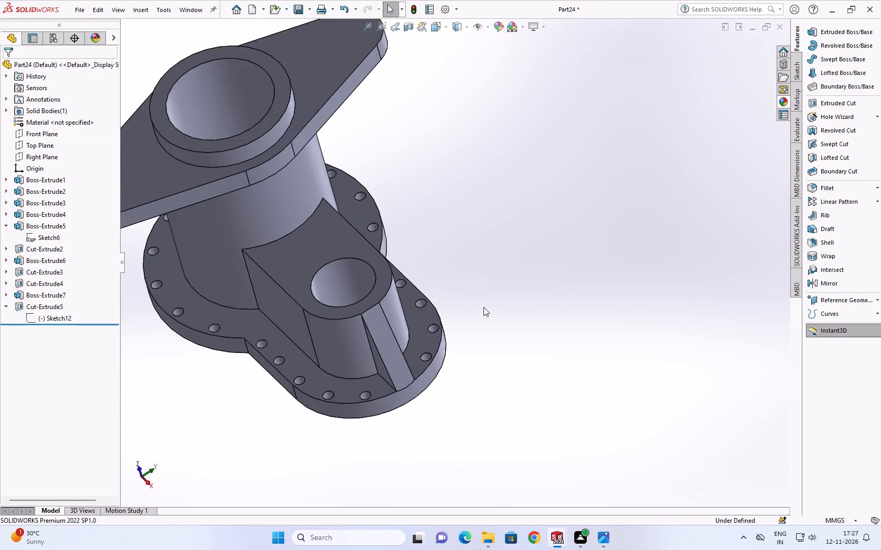
{"action": "scroll", "coordinate": [484, 307], "scroll_direction": "up", "scroll_amount": 3}
{"action": "scroll", "coordinate": [390, 226], "scroll_direction": "down", "scroll_amount": 1}
{"action": "left_click", "coordinate": [380, 120]}
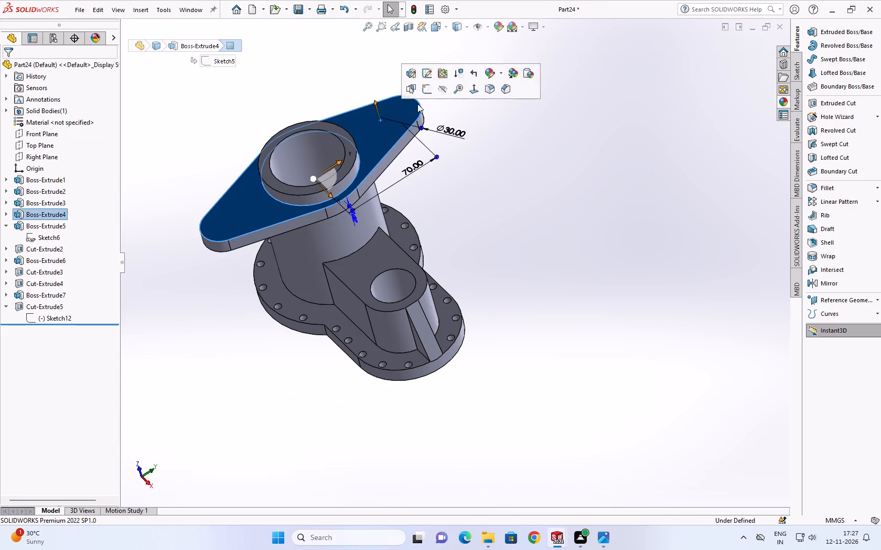
{"action": "left_click", "coordinate": [429, 85]}
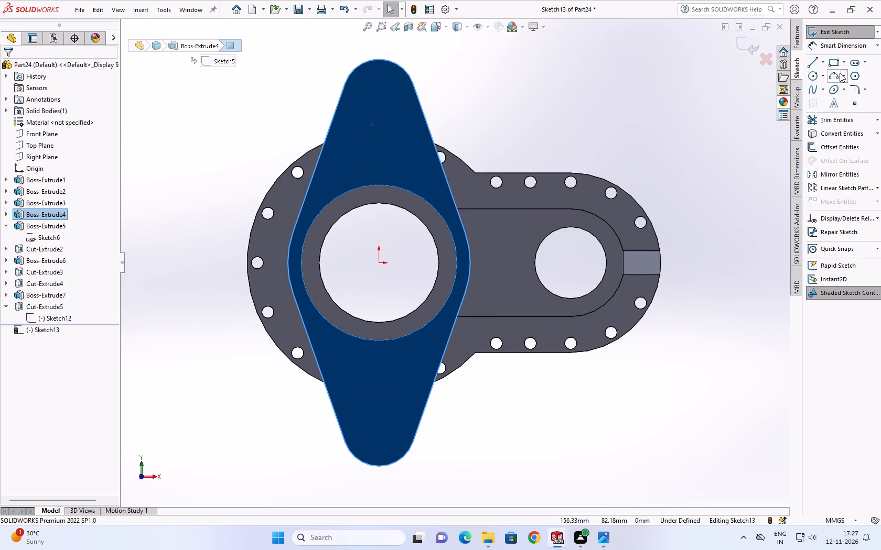
{"action": "left_click", "coordinate": [856, 63]}
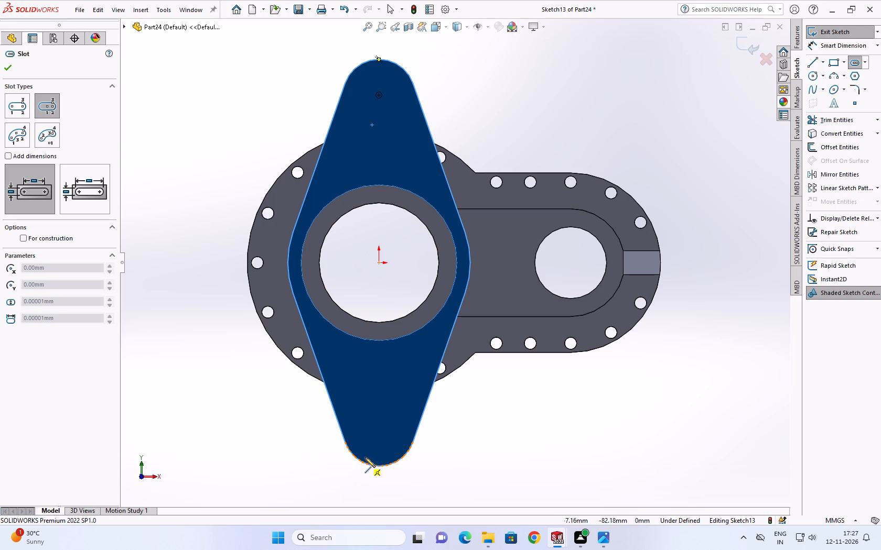
{"action": "left_click", "coordinate": [380, 430]}
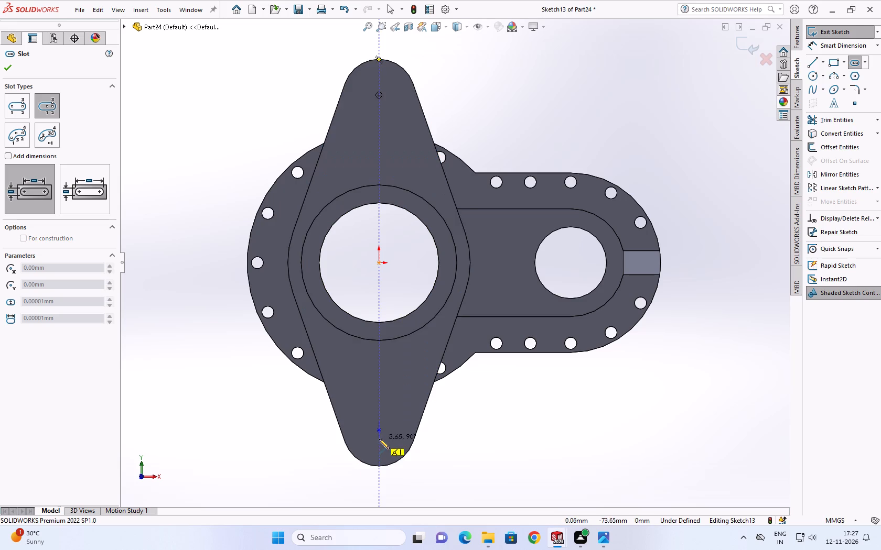
{"action": "left_click", "coordinate": [378, 445]}
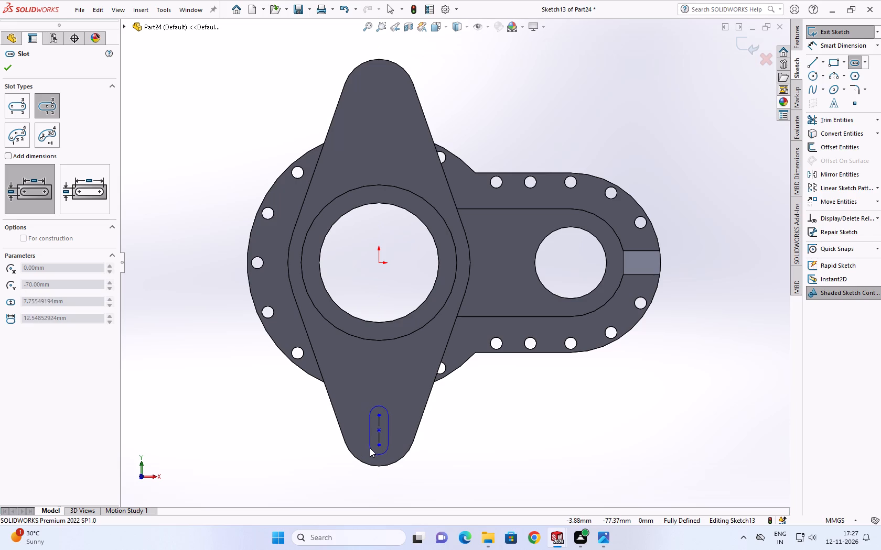
{"action": "left_click", "coordinate": [374, 444]}
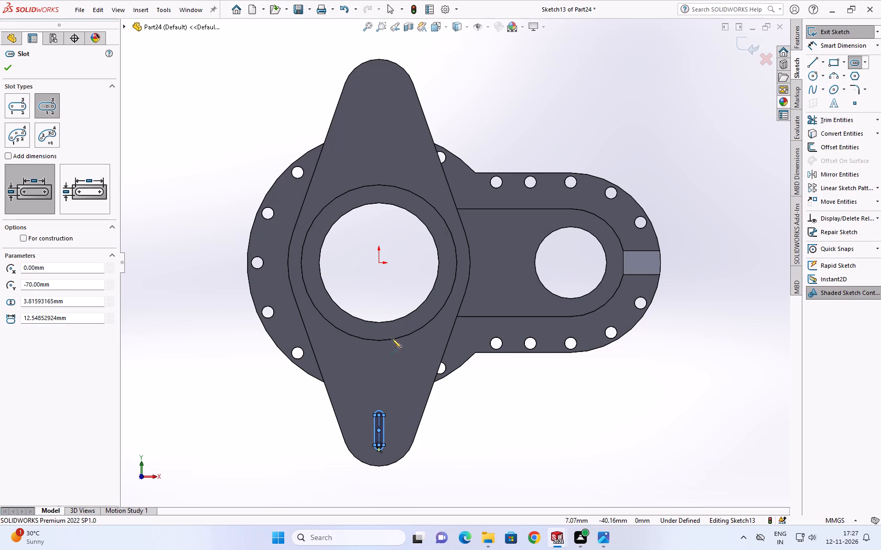
{"action": "left_click_drag", "start_coordinate": [0, 1], "coordinate": [15, 23]}
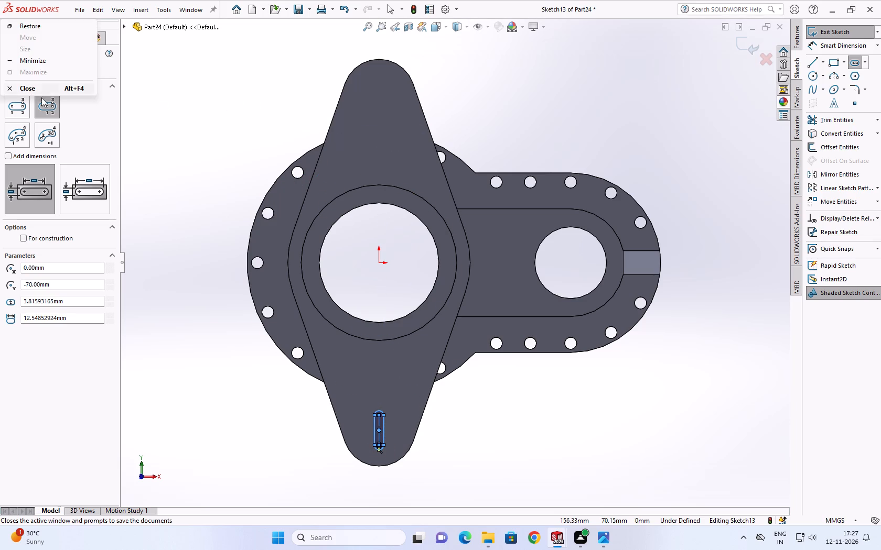
{"action": "key", "text": "Escape"}
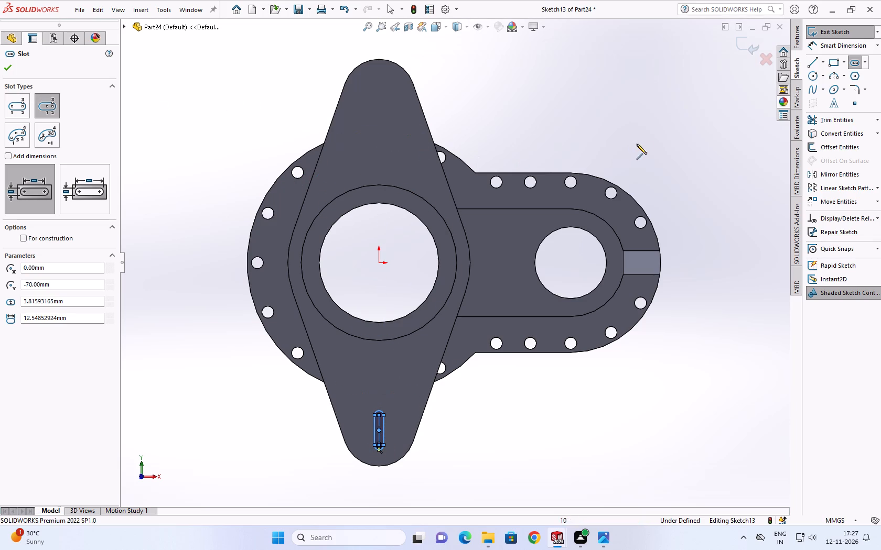
{"action": "key", "text": "Escape"}
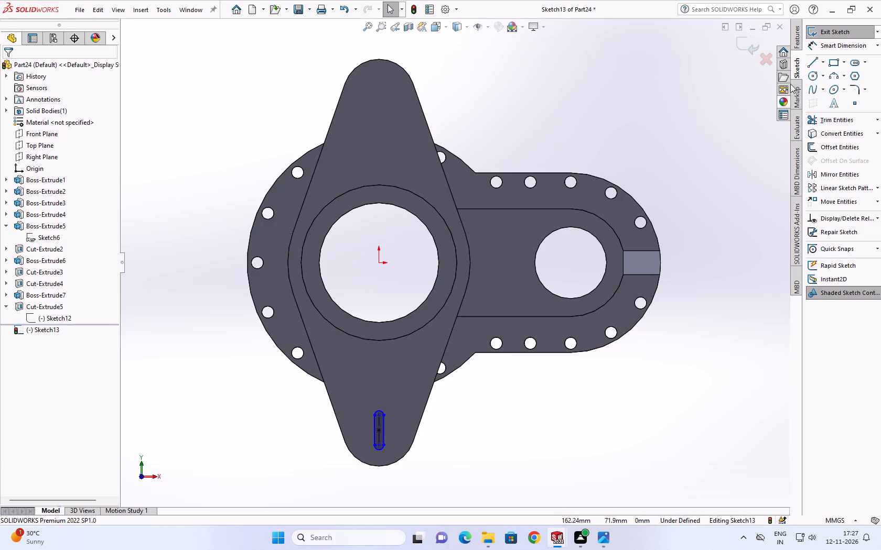
Draw a horizontal centerline about 73.4 mm long from the origin toward the smaller boss.
{"action": "left_click", "coordinate": [823, 64]}
{"action": "left_click", "coordinate": [811, 73]}
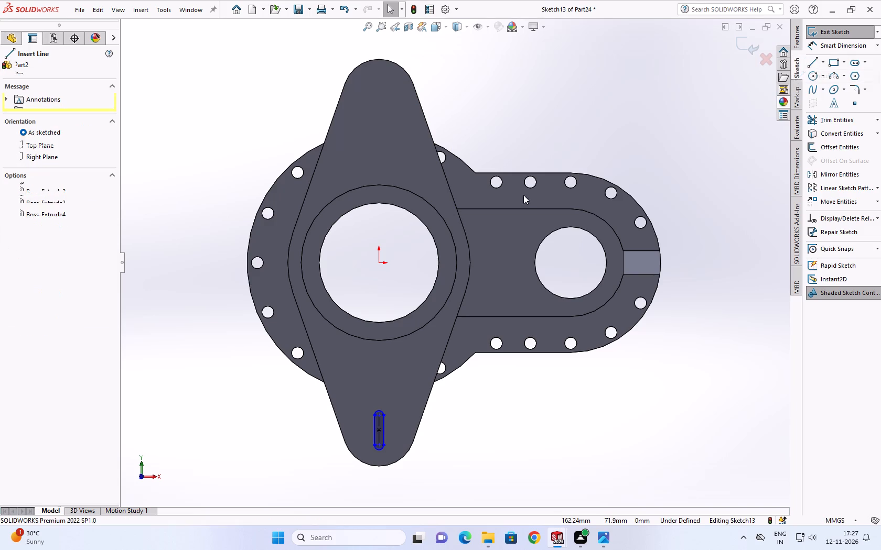
{"action": "left_click", "coordinate": [380, 261]}
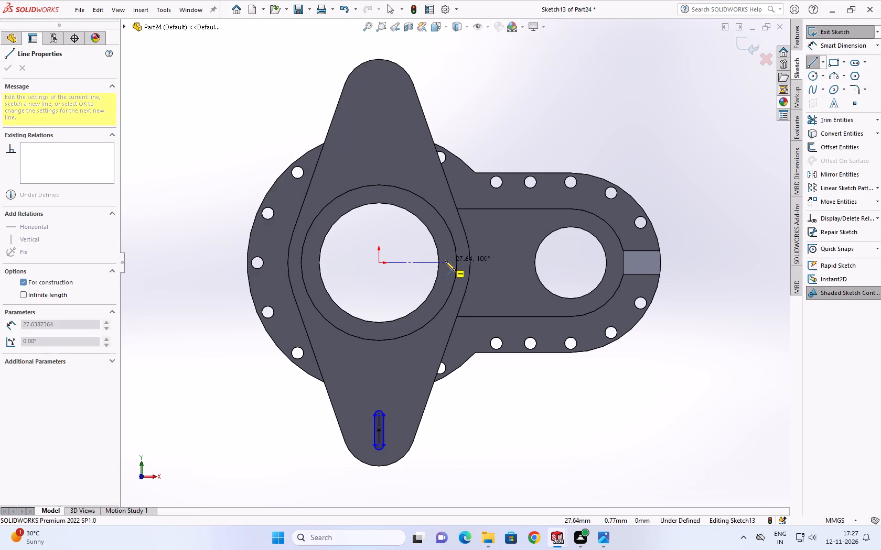
{"action": "left_click", "coordinate": [555, 265]}
{"action": "key", "text": "Escape"}
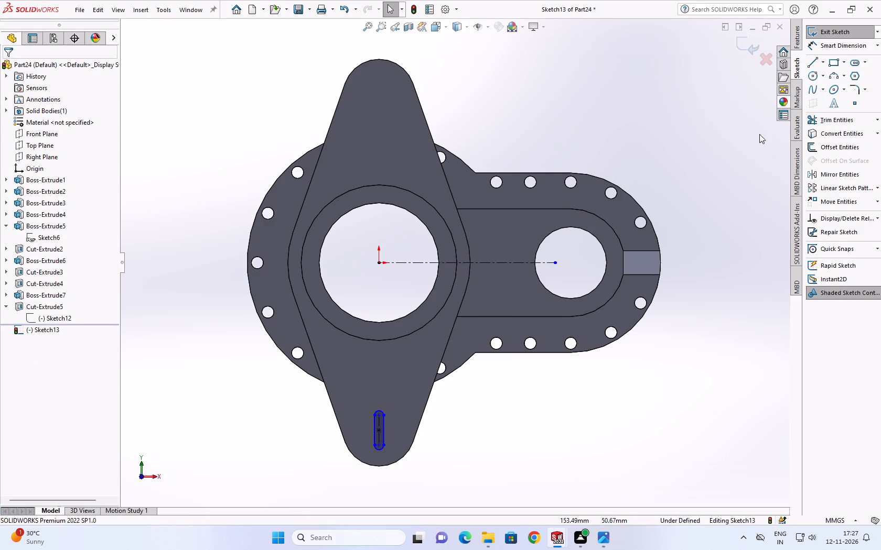
Mirror the slot about the horizontal centerline to the opposite end of the diamond flange, keeping the original.
{"action": "left_click", "coordinate": [836, 177]}
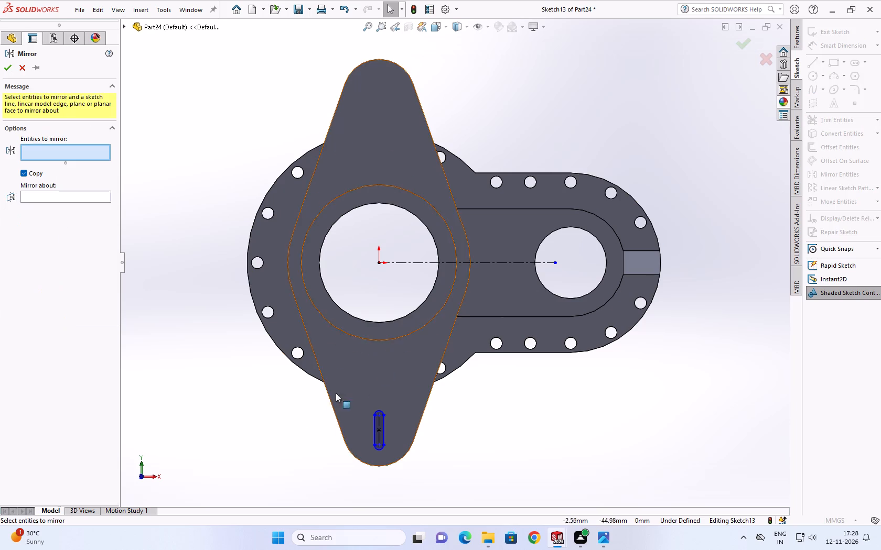
{"action": "left_click_drag", "start_coordinate": [368, 400], "coordinate": [413, 463]}
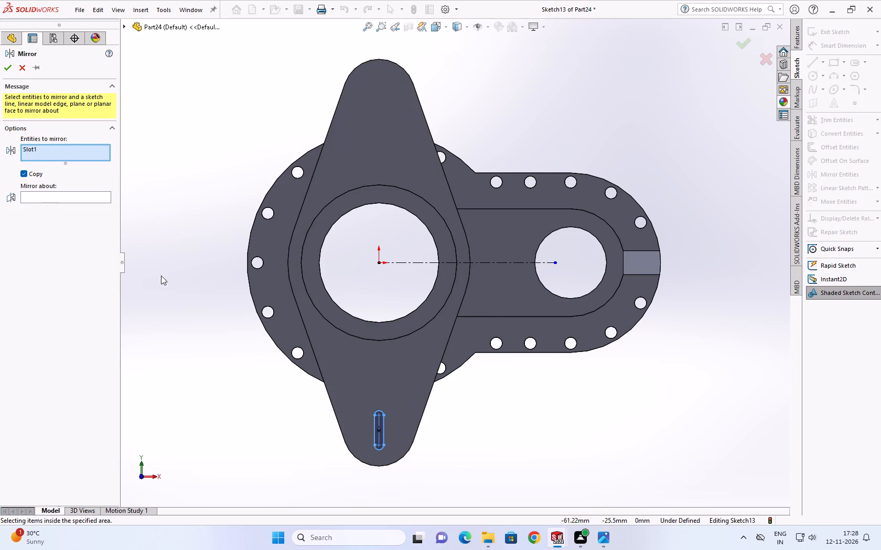
{"action": "left_click", "coordinate": [33, 195]}
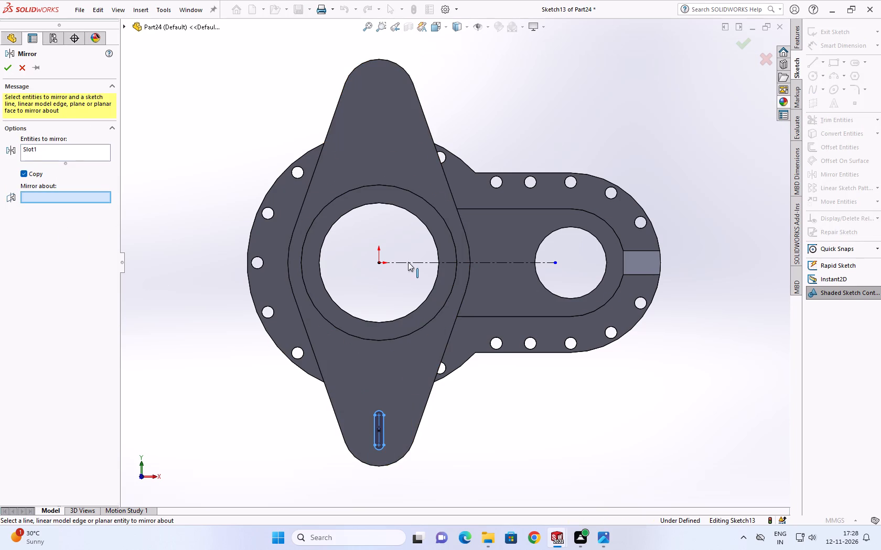
{"action": "left_click", "coordinate": [408, 264]}
{"action": "left_click", "coordinate": [7, 66]}
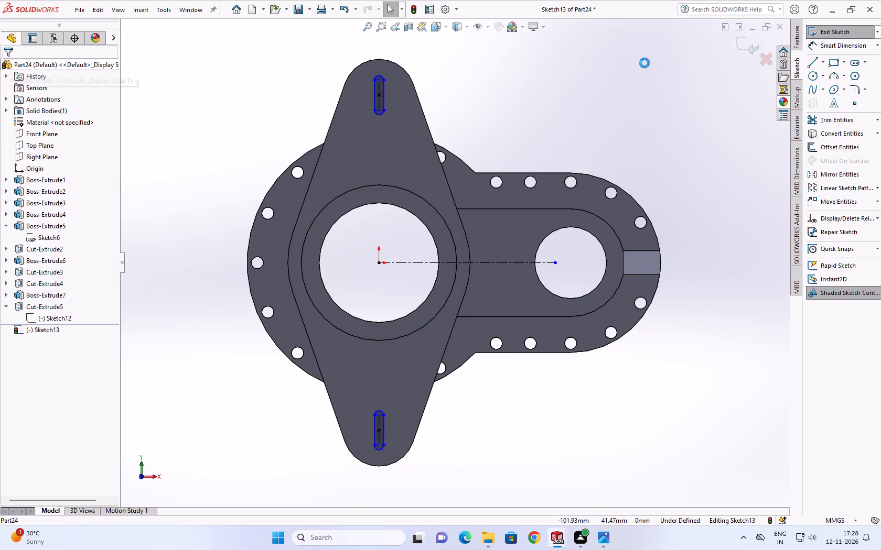
Extrude-cut both slots Through All from the diamond flange's top face.
{"action": "left_click", "coordinate": [799, 32]}
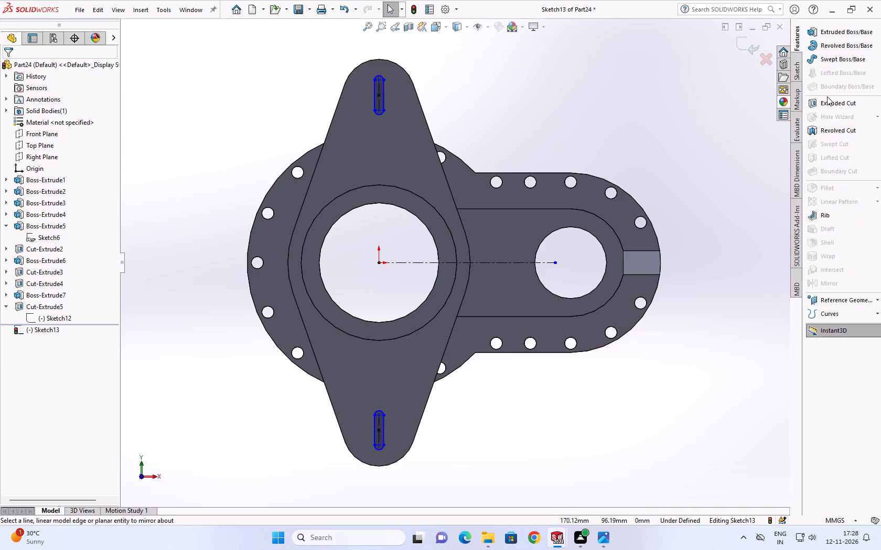
{"action": "left_click", "coordinate": [826, 102]}
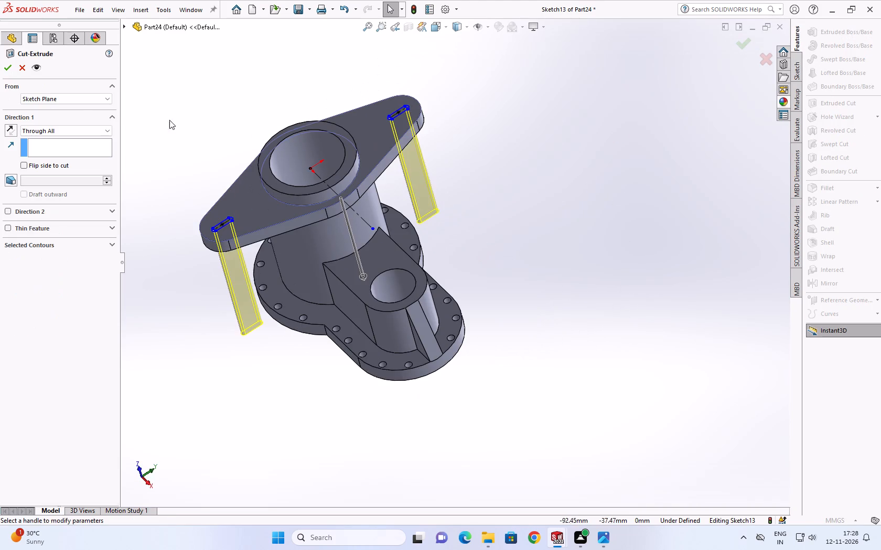
{"action": "left_click", "coordinate": [9, 66]}
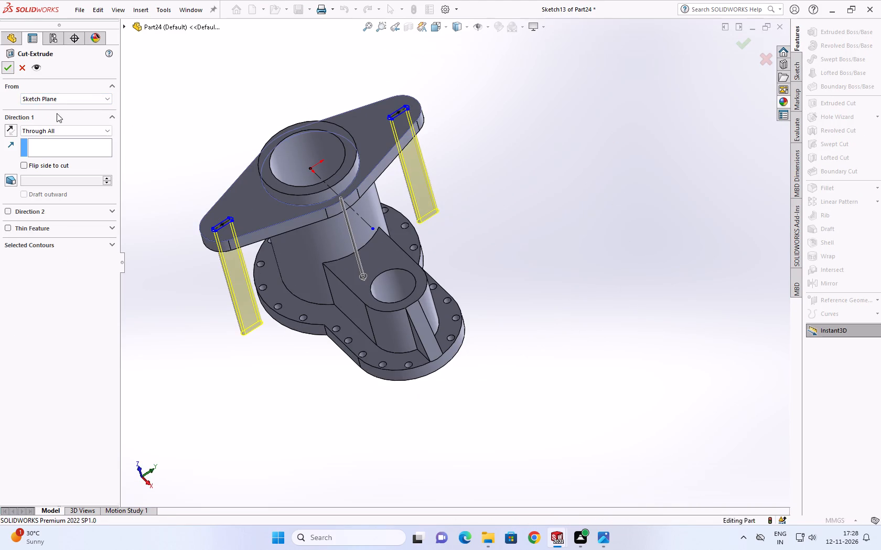
{"action": "left_click", "coordinate": [241, 119]}
{"action": "scroll", "coordinate": [280, 79], "scroll_direction": "down", "scroll_amount": 3}
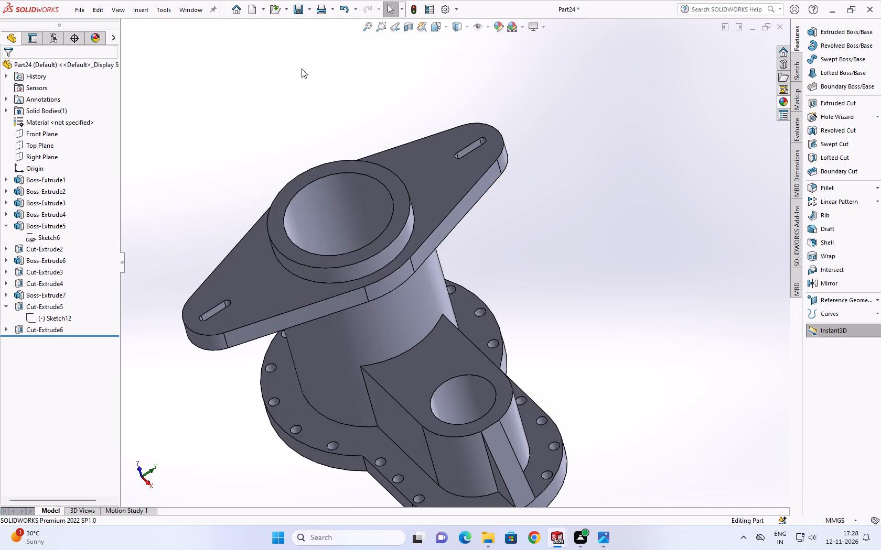
{"action": "scroll", "coordinate": [374, 117], "scroll_direction": "up", "scroll_amount": 3}
Give the main tube's inner bore face a chromium plate metal appearance after trying polished steel, polished aluminum and brushed nickel.
{"action": "left_click", "coordinate": [386, 251]}
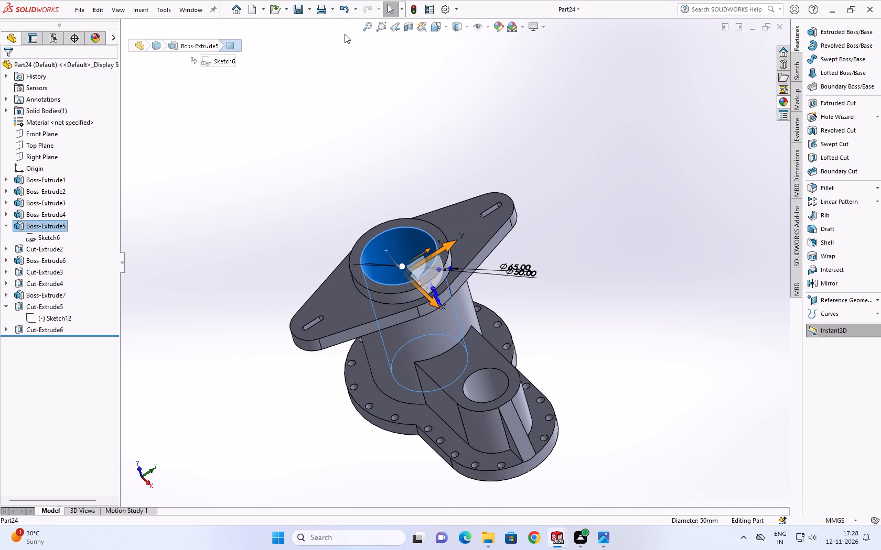
{"action": "left_click", "coordinate": [496, 23]}
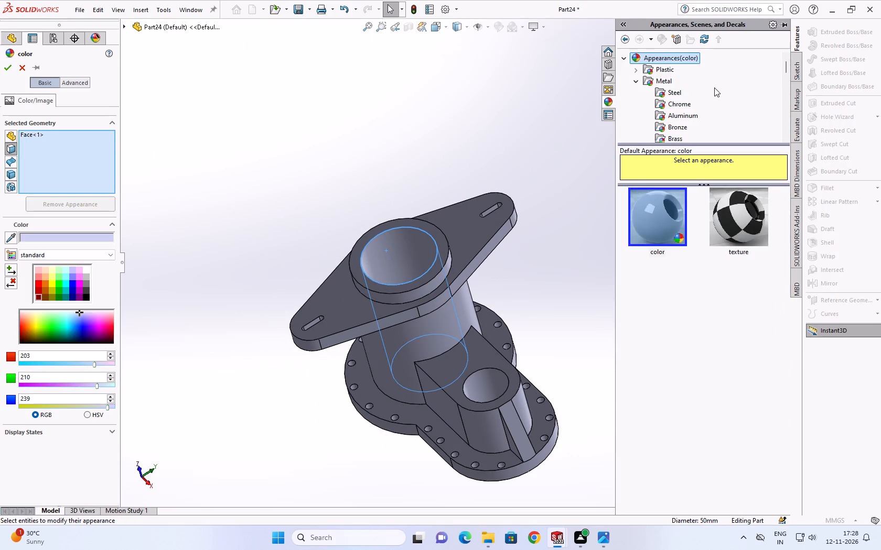
{"action": "left_click", "coordinate": [660, 84]}
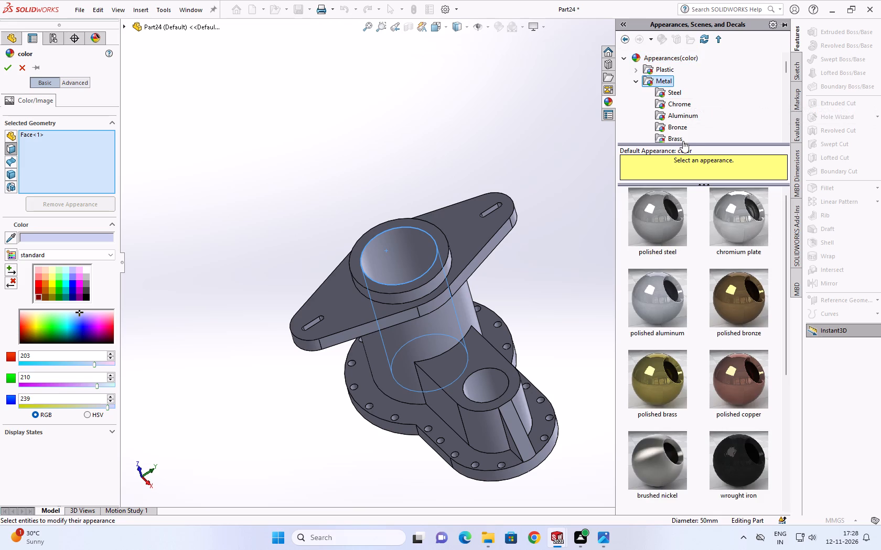
{"action": "left_click", "coordinate": [724, 220]}
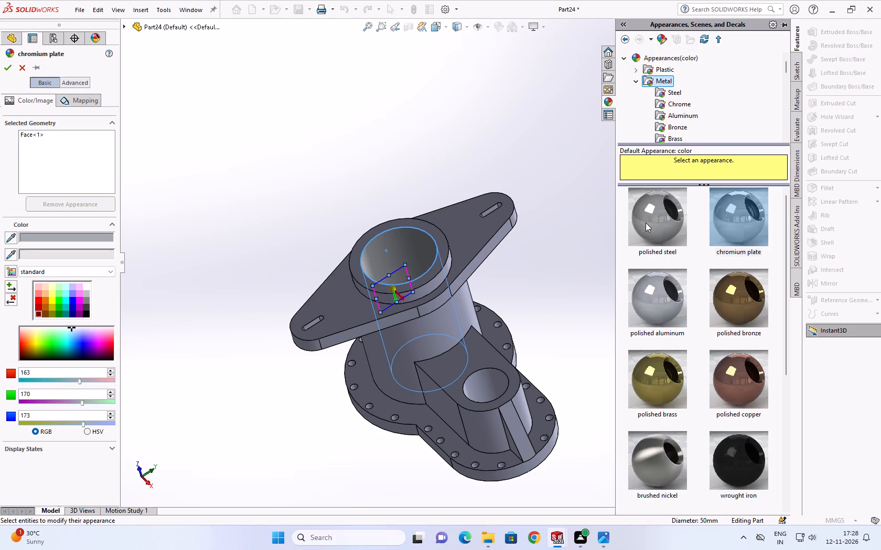
{"action": "left_click", "coordinate": [646, 223]}
{"action": "left_click", "coordinate": [635, 293]}
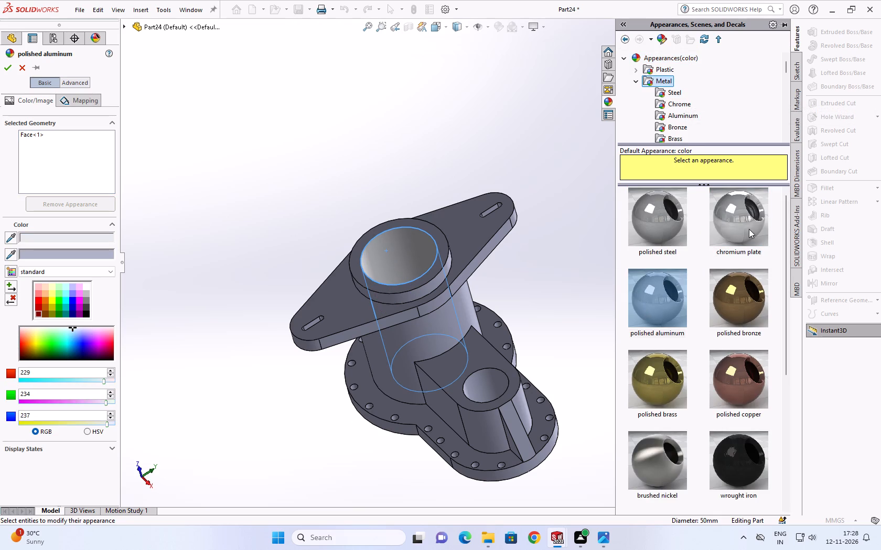
{"action": "left_click", "coordinate": [749, 229]}
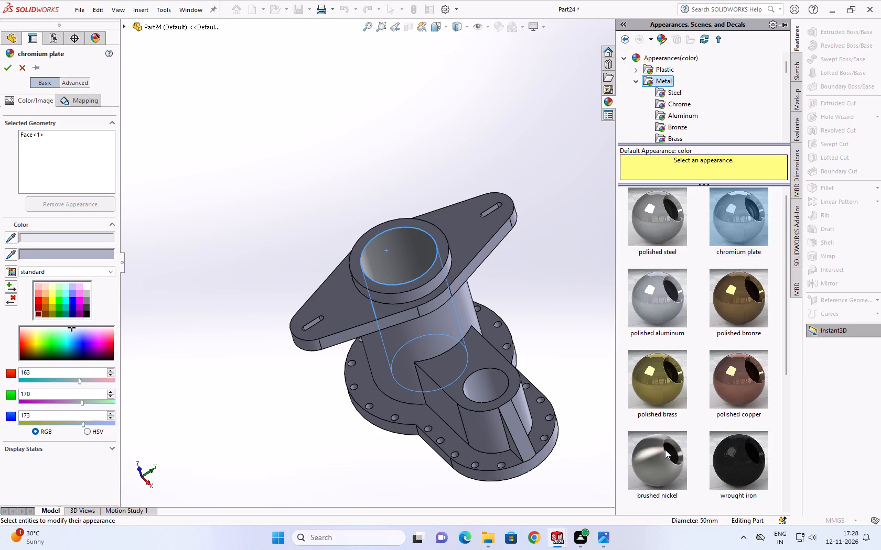
{"action": "left_click", "coordinate": [665, 449]}
{"action": "left_click", "coordinate": [662, 206]}
{"action": "left_click", "coordinate": [717, 212]}
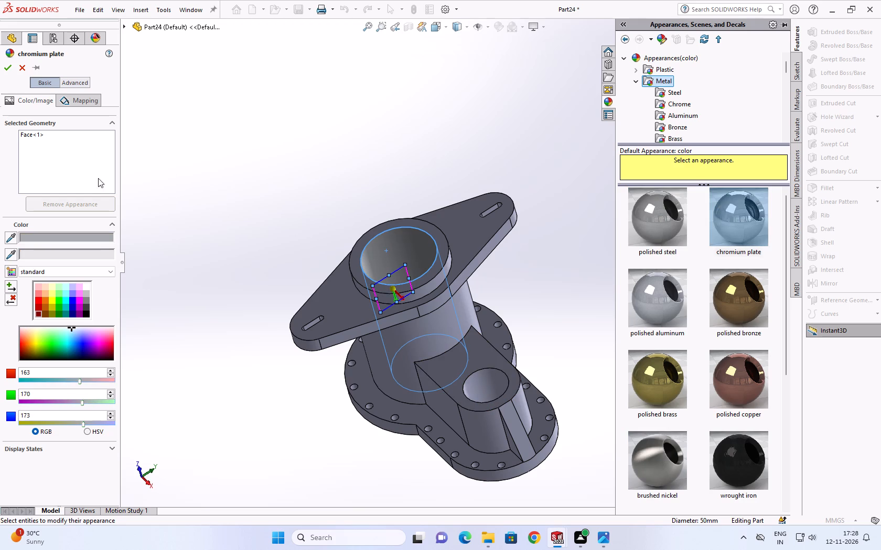
Add the smaller boss's bore face and the base's recessed underside face to the chromium plate appearance and apply it.
{"action": "double_click", "coordinate": [78, 177]}
{"action": "left_click", "coordinate": [485, 384]}
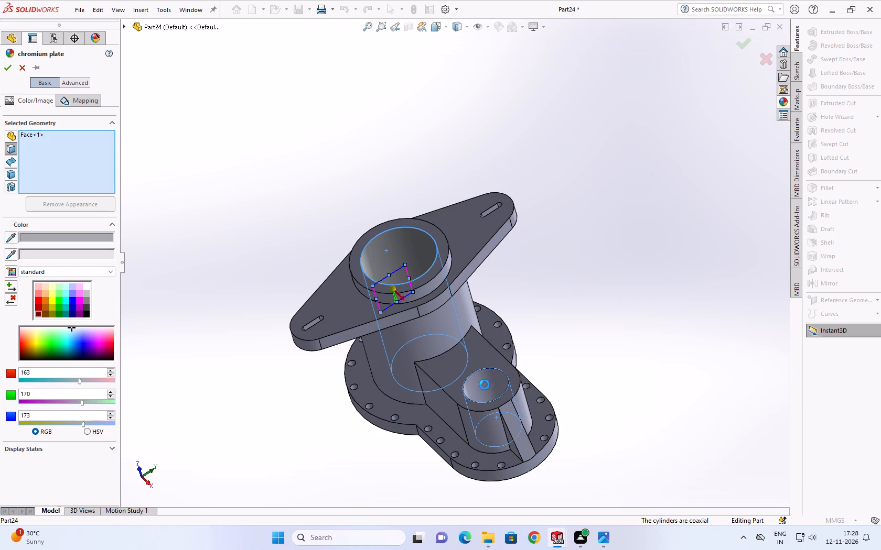
{"action": "middle_click_drag", "start_coordinate": [491, 381], "coordinate": [547, 222]}
{"action": "scroll", "coordinate": [524, 310], "scroll_direction": "up", "scroll_amount": 2}
{"action": "middle_click_drag", "start_coordinate": [524, 310], "coordinate": [545, 232]}
{"action": "scroll", "coordinate": [421, 337], "scroll_direction": "down", "scroll_amount": 2}
{"action": "left_click", "coordinate": [358, 303]}
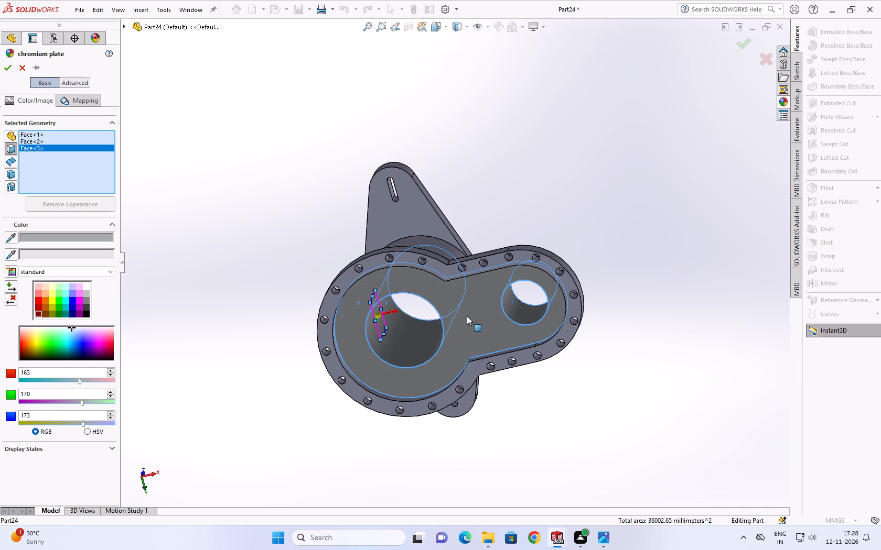
{"action": "scroll", "coordinate": [480, 280], "scroll_direction": "down", "scroll_amount": 1}
{"action": "middle_click_drag", "start_coordinate": [482, 281], "coordinate": [413, 443]}
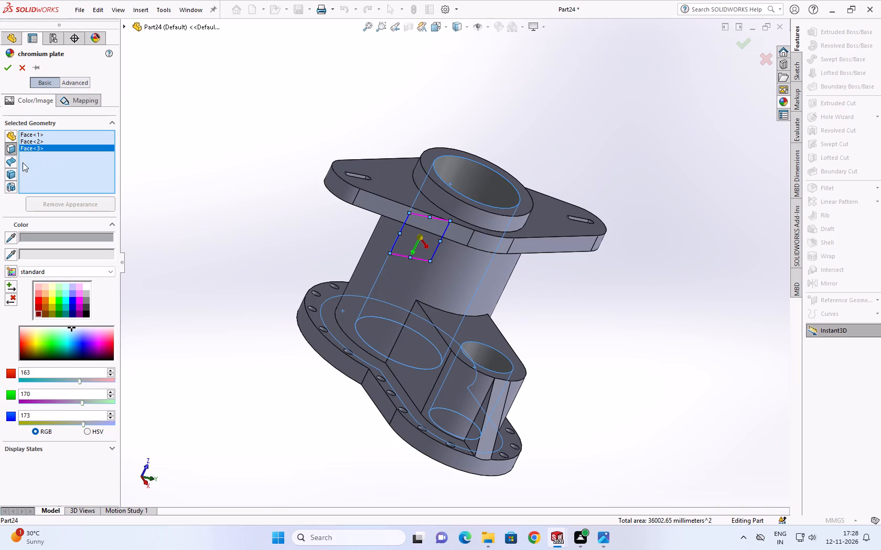
{"action": "left_click", "coordinate": [5, 72]}
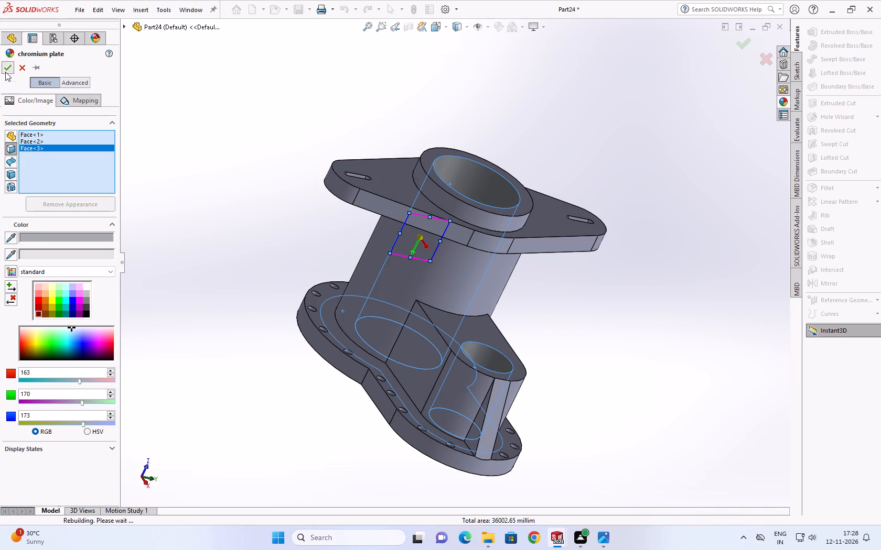
Start a colour appearance on the diamond flange's top face and set it to cyan, RGB 0, 255, 255.
{"action": "left_click", "coordinate": [397, 168]}
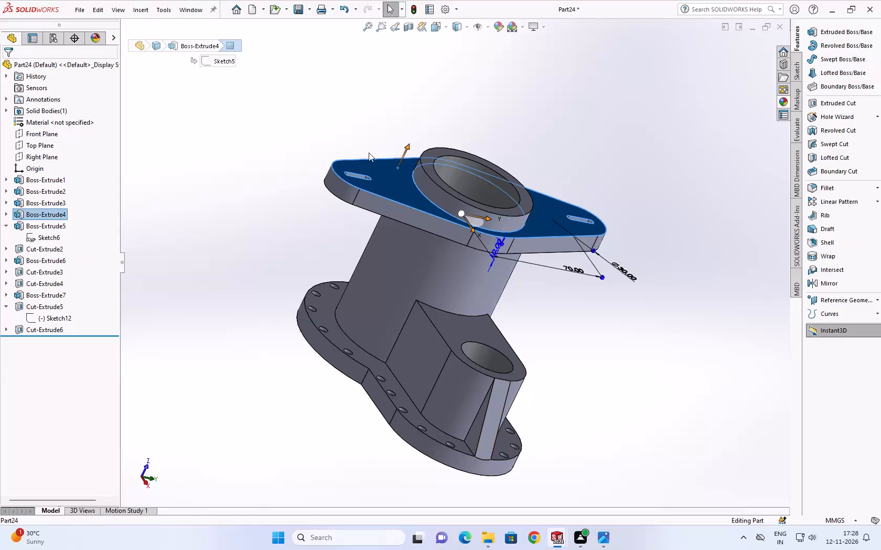
{"action": "left_click", "coordinate": [498, 24]}
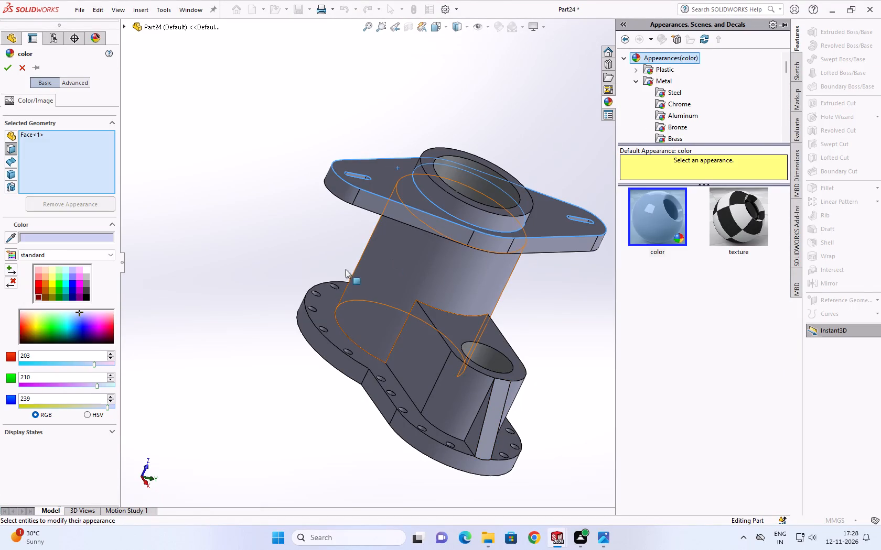
{"action": "left_click", "coordinate": [66, 288]}
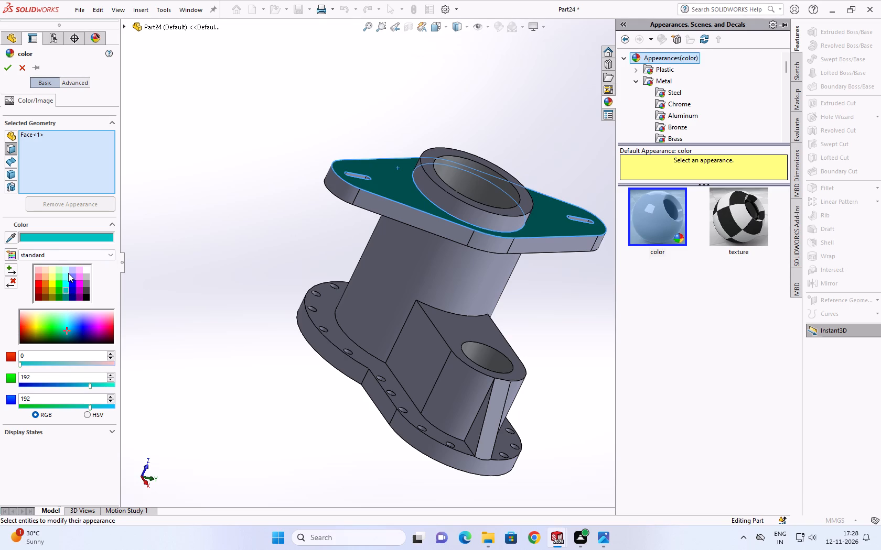
{"action": "left_click", "coordinate": [62, 282]}
{"action": "left_click", "coordinate": [65, 282]}
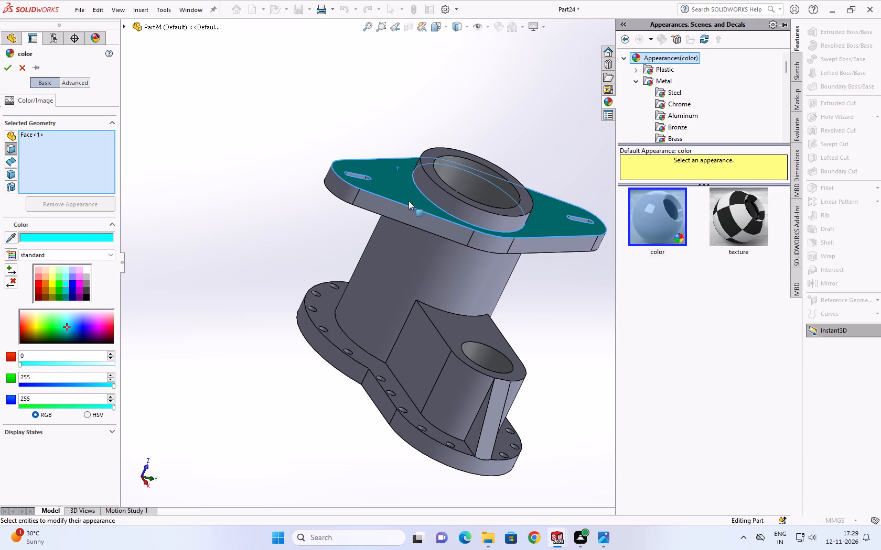
Add the tube's outer face, the near-side arm, smaller boss and rib faces, and the base plate's top and near edge faces to the cyan colour.
{"action": "left_click", "coordinate": [384, 248]}
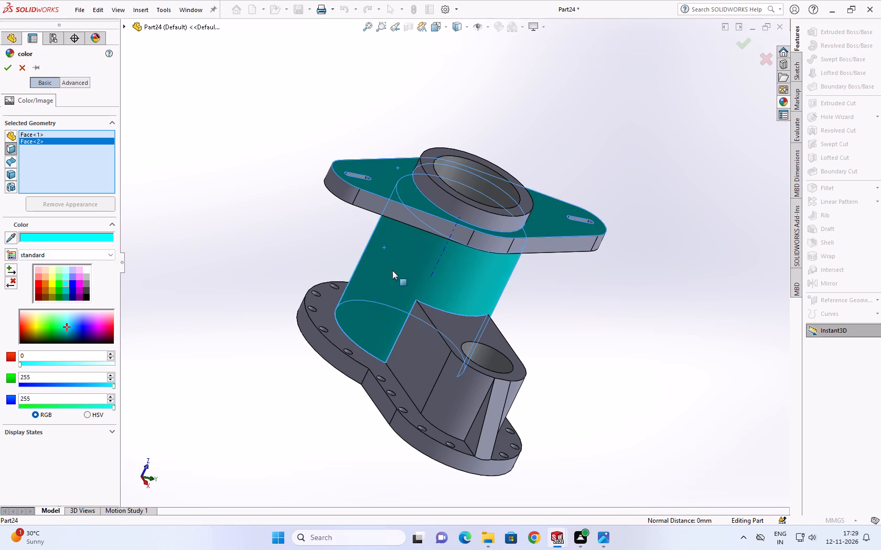
{"action": "left_click", "coordinate": [410, 338]}
{"action": "left_click", "coordinate": [442, 326]}
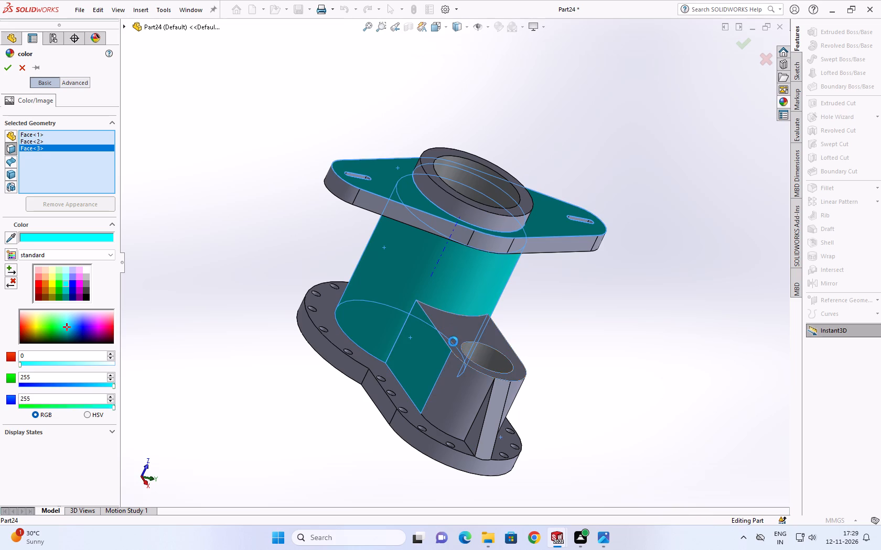
{"action": "left_click", "coordinate": [452, 379]}
{"action": "left_click", "coordinate": [496, 421]}
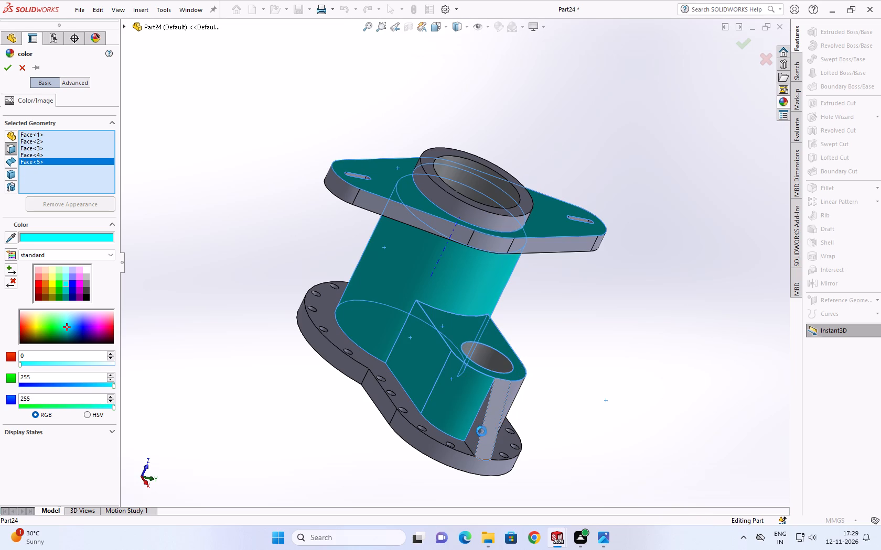
{"action": "left_click", "coordinate": [476, 435]}
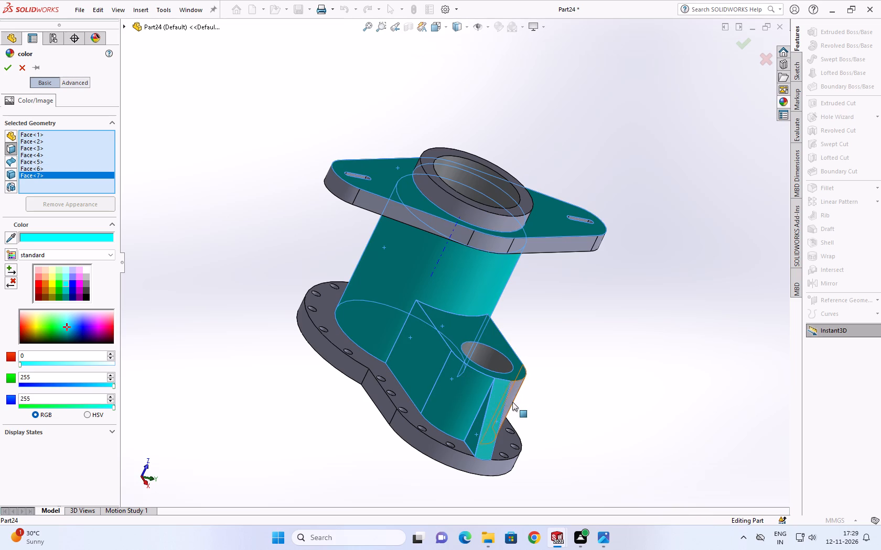
{"action": "left_click", "coordinate": [512, 402]}
{"action": "left_click", "coordinate": [446, 438]}
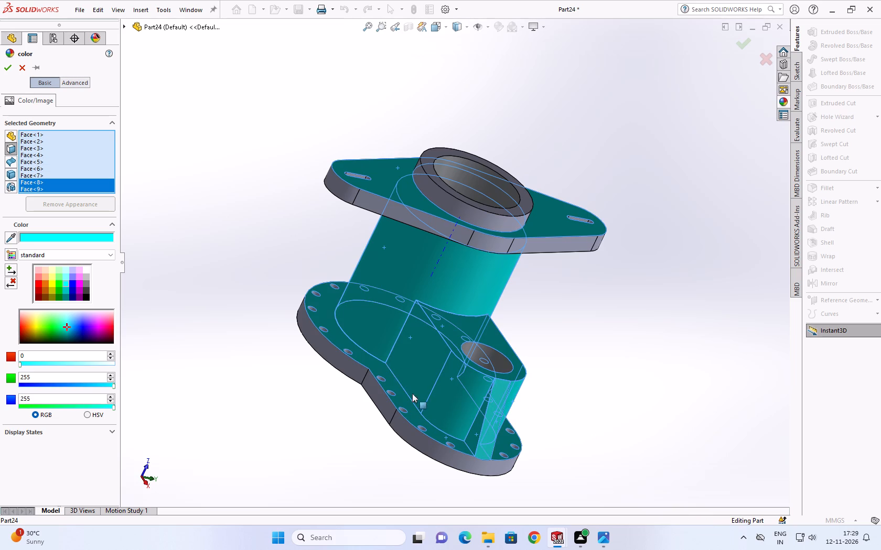
{"action": "left_click", "coordinate": [335, 359]}
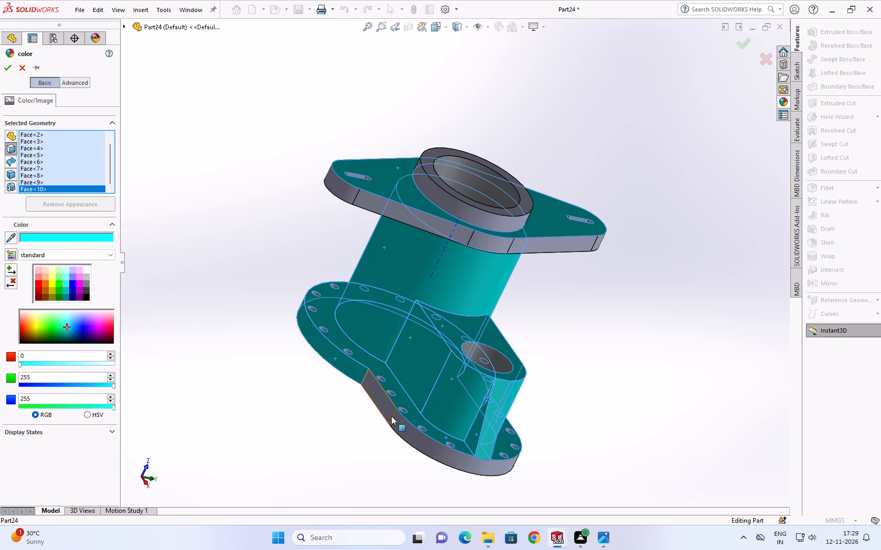
{"action": "left_click", "coordinate": [391, 411]}
{"action": "left_click", "coordinate": [403, 426]}
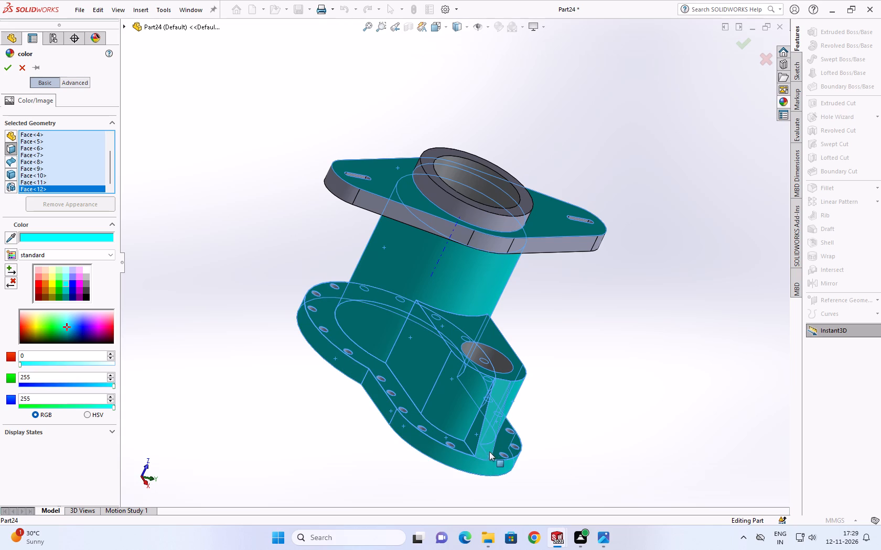
Add the arm's and rib's opposite side faces, the diamond flange's edge faces on that side, and the base's straight edge face to the cyan colour.
{"action": "middle_click_drag", "start_coordinate": [515, 421], "coordinate": [396, 419]}
{"action": "left_click", "coordinate": [432, 376]}
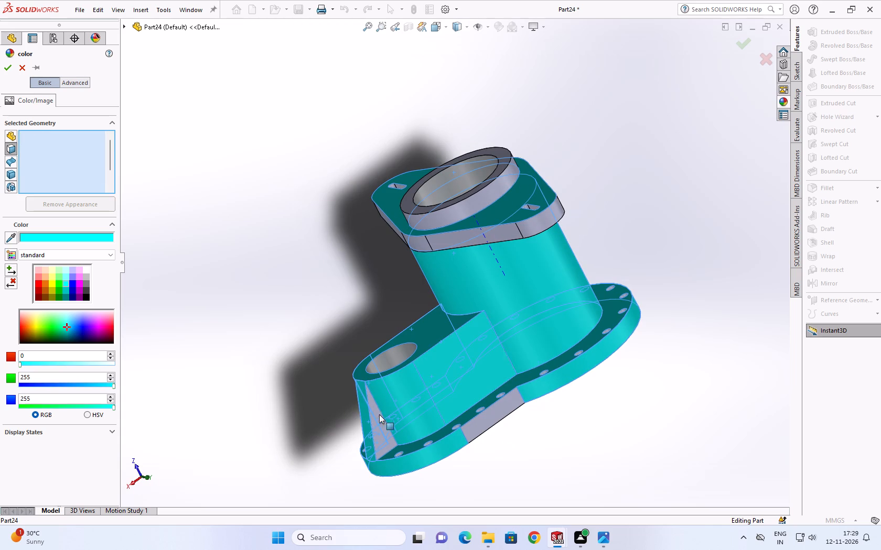
{"action": "left_click", "coordinate": [375, 416]}
{"action": "left_click", "coordinate": [476, 238]}
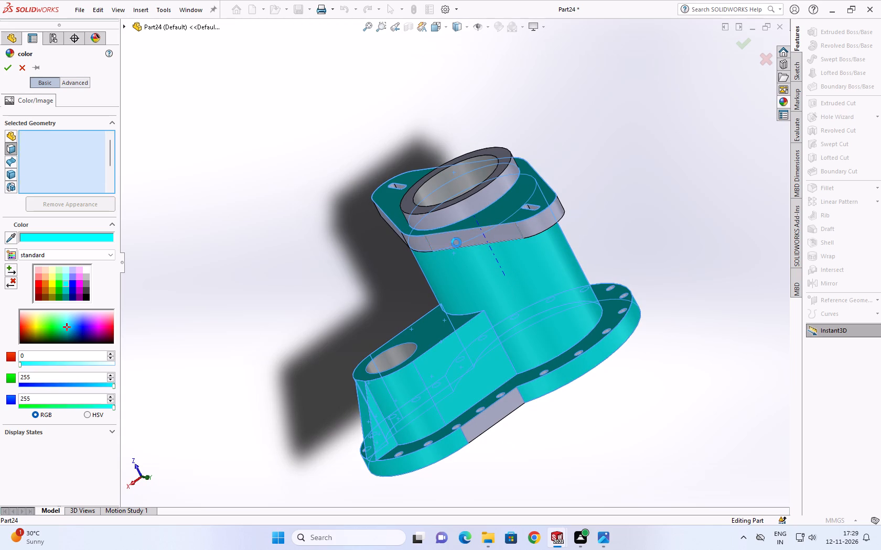
{"action": "left_click", "coordinate": [422, 249]}
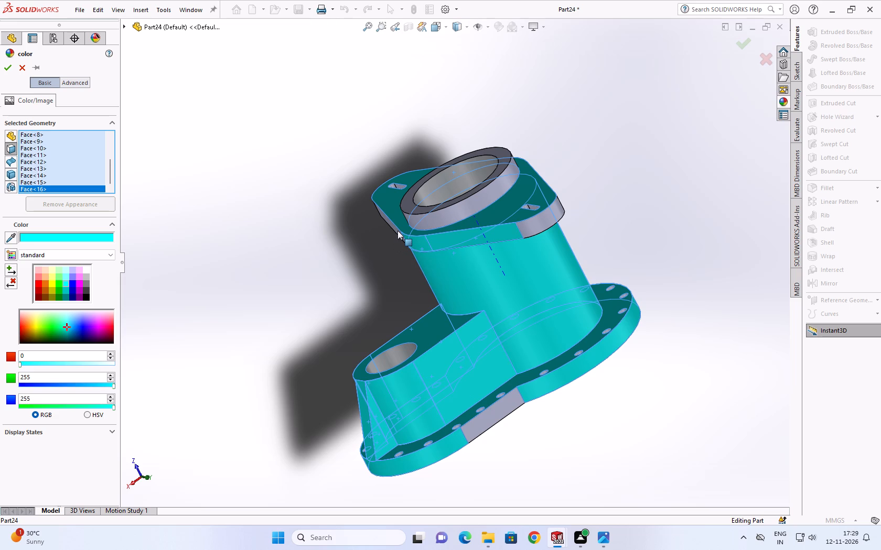
{"action": "left_click", "coordinate": [397, 230]}
{"action": "left_click", "coordinate": [547, 224]}
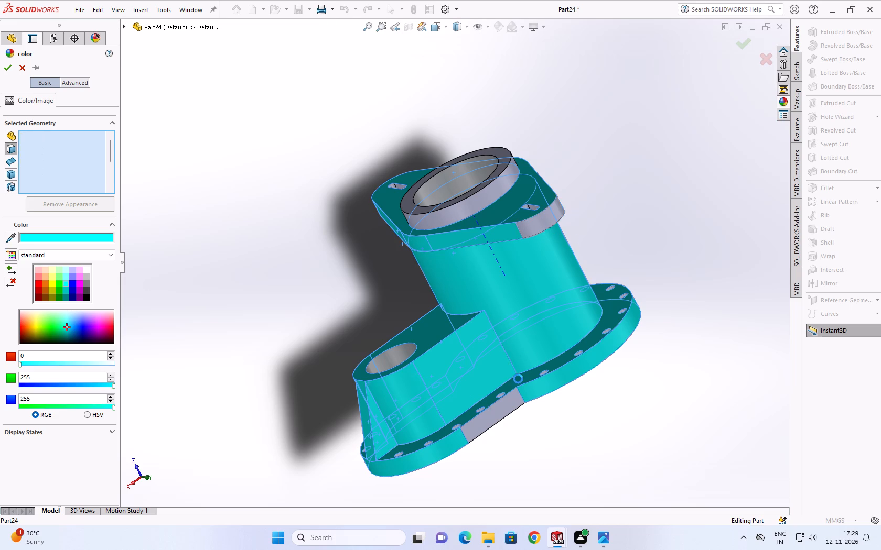
{"action": "left_click", "coordinate": [485, 421]}
Add the base's bottom rim face and the diamond flange's underside face to the cyan colour.
{"action": "middle_click_drag", "start_coordinate": [523, 378], "coordinate": [515, 295]}
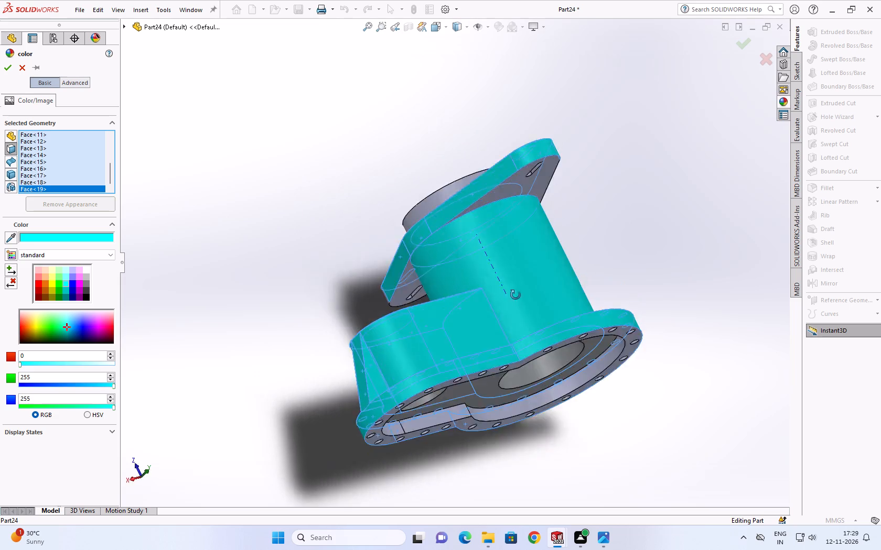
{"action": "middle_click_drag", "start_coordinate": [515, 295], "coordinate": [483, 170]}
{"action": "scroll", "coordinate": [445, 224], "scroll_direction": "down", "scroll_amount": 1}
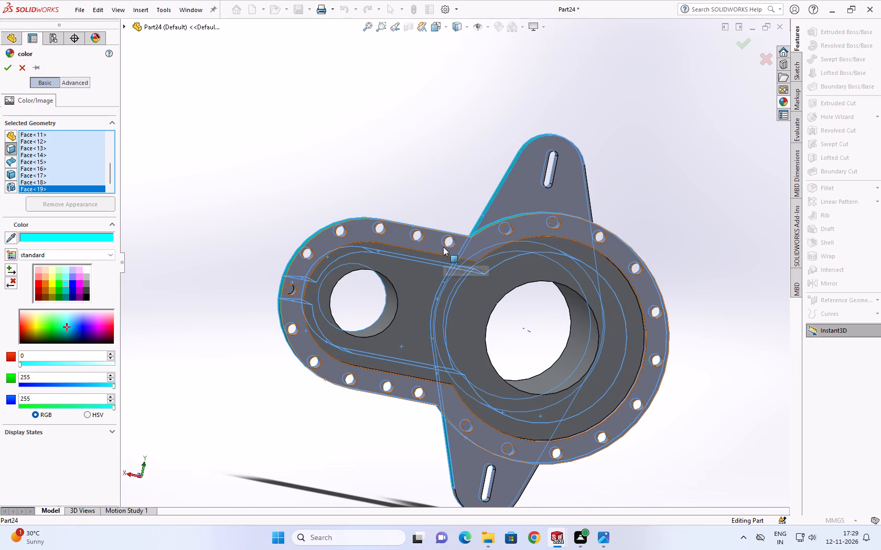
{"action": "left_click", "coordinate": [443, 247]}
{"action": "scroll", "coordinate": [499, 240], "scroll_direction": "up", "scroll_amount": 3}
{"action": "scroll", "coordinate": [525, 215], "scroll_direction": "down", "scroll_amount": 1}
{"action": "middle_click_drag", "start_coordinate": [525, 216], "coordinate": [517, 225]}
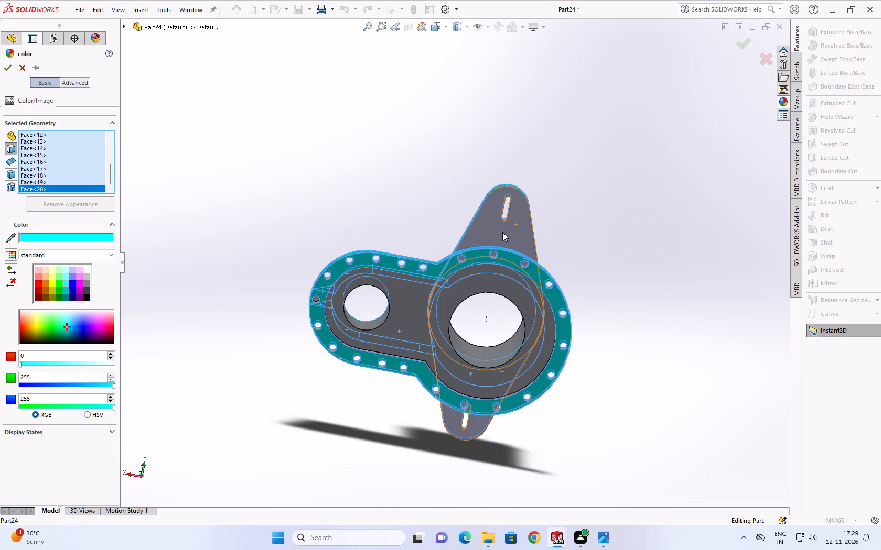
{"action": "left_click", "coordinate": [492, 238]}
Add the diamond flange's remaining edge faces and the top collar's outer and end ring faces to the cyan colour.
{"action": "middle_click_drag", "start_coordinate": [526, 348], "coordinate": [434, 330]}
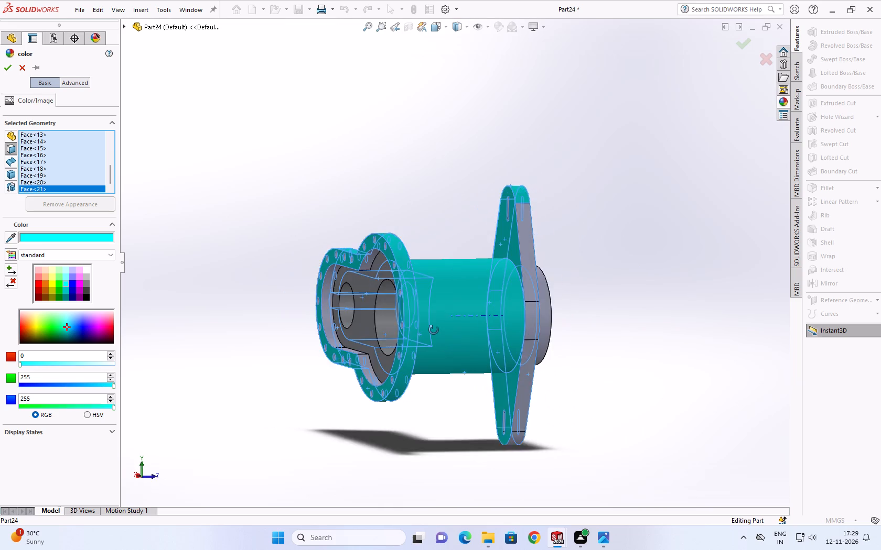
{"action": "middle_click_drag", "start_coordinate": [434, 330], "coordinate": [441, 312]}
{"action": "scroll", "coordinate": [433, 330], "scroll_direction": "down", "scroll_amount": 1}
{"action": "left_click", "coordinate": [562, 239]}
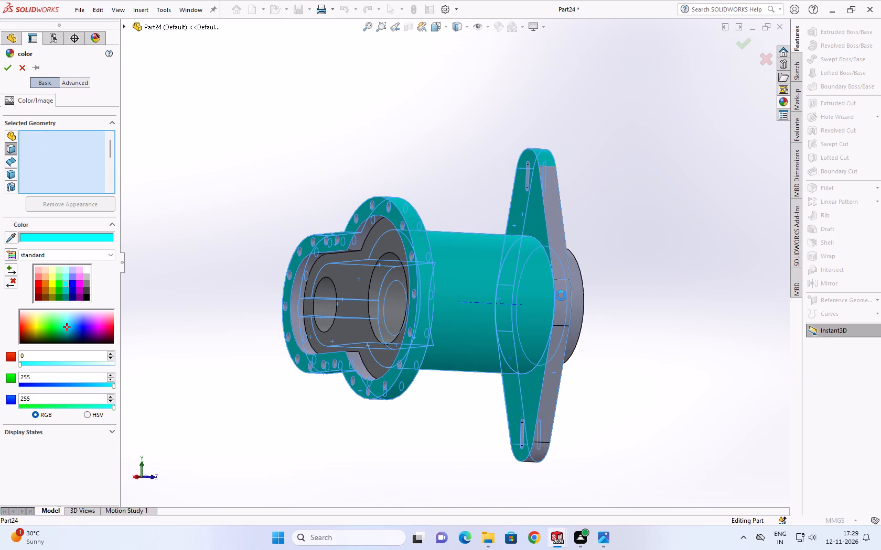
{"action": "left_click", "coordinate": [562, 304]}
{"action": "left_click", "coordinate": [563, 353]}
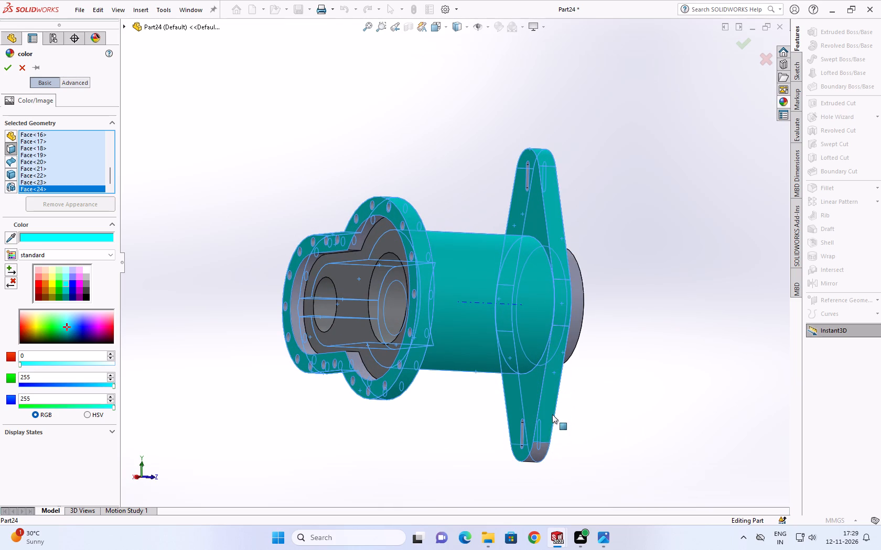
{"action": "left_click", "coordinate": [542, 449]}
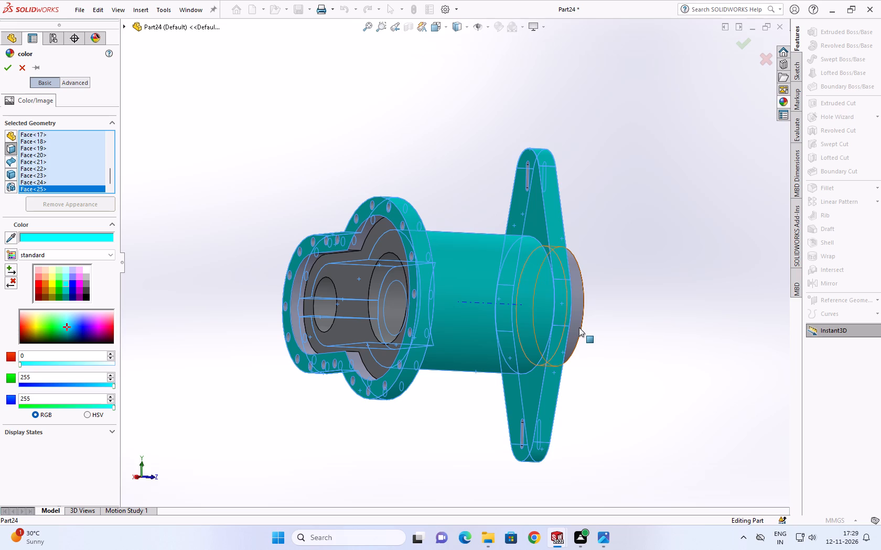
{"action": "left_click", "coordinate": [579, 327]}
{"action": "middle_click_drag", "start_coordinate": [573, 331], "coordinate": [467, 349]}
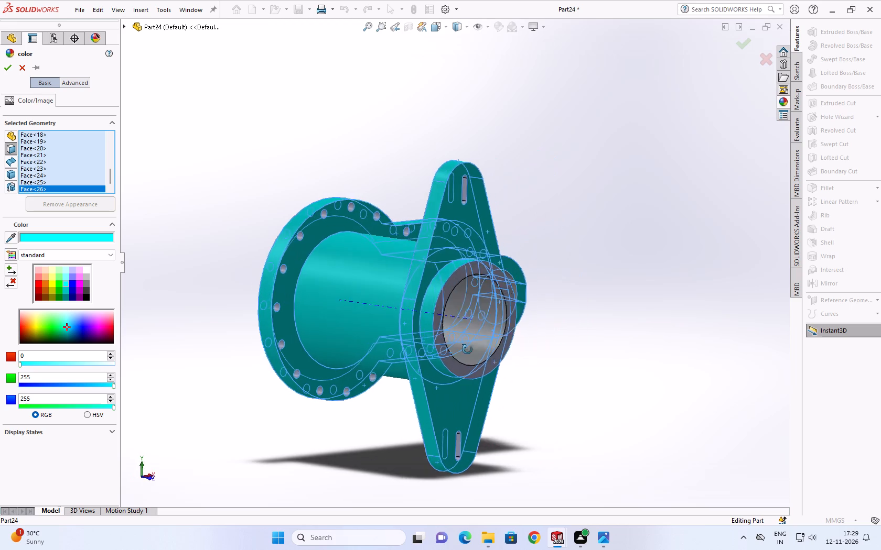
{"action": "middle_click_drag", "start_coordinate": [467, 349], "coordinate": [464, 350]}
{"action": "left_click", "coordinate": [427, 369]}
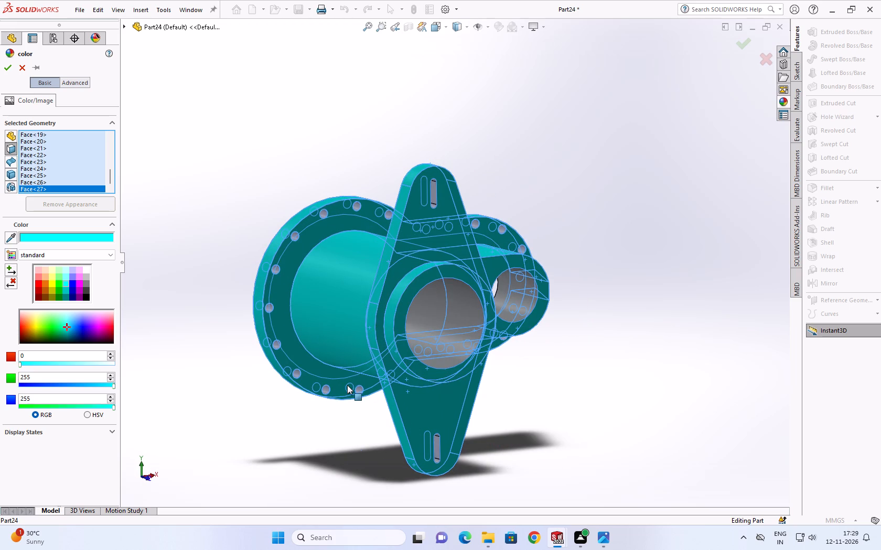
Add the side wall faces of the base's underside recess to the cyan selection and apply the colour.
{"action": "scroll", "coordinate": [347, 385], "scroll_direction": "up", "scroll_amount": 2}
{"action": "middle_click_drag", "start_coordinate": [346, 384], "coordinate": [210, 375]}
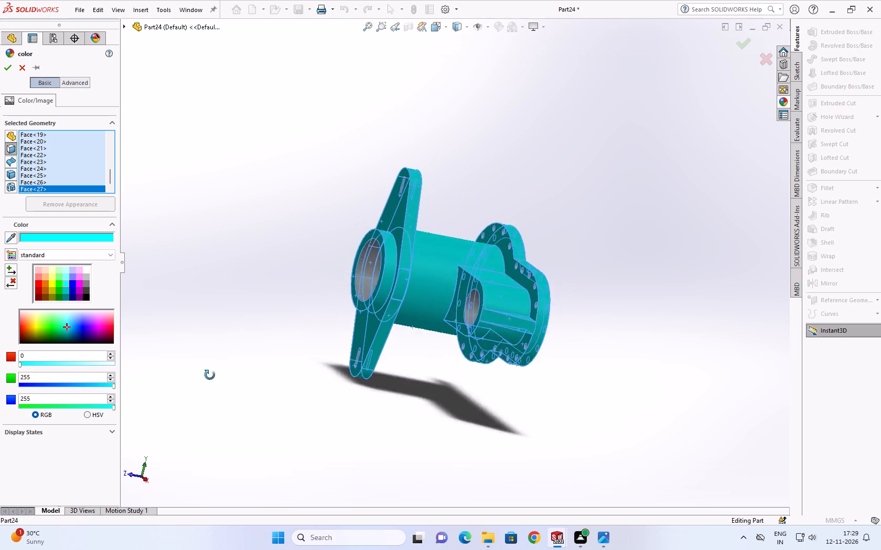
{"action": "middle_click_drag", "start_coordinate": [210, 375], "coordinate": [297, 229]}
{"action": "scroll", "coordinate": [207, 388], "scroll_direction": "down", "scroll_amount": 1}
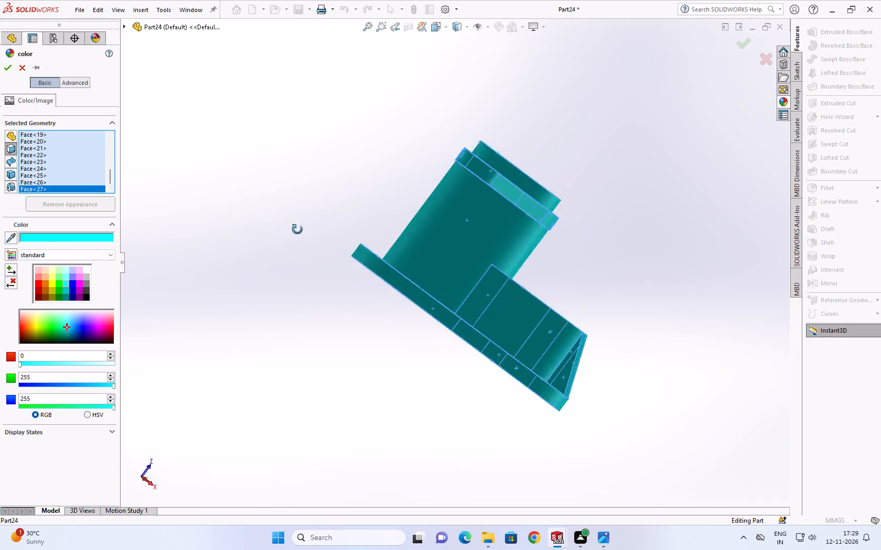
{"action": "middle_click_drag", "start_coordinate": [297, 229], "coordinate": [284, 137]}
{"action": "scroll", "coordinate": [350, 179], "scroll_direction": "down", "scroll_amount": 3}
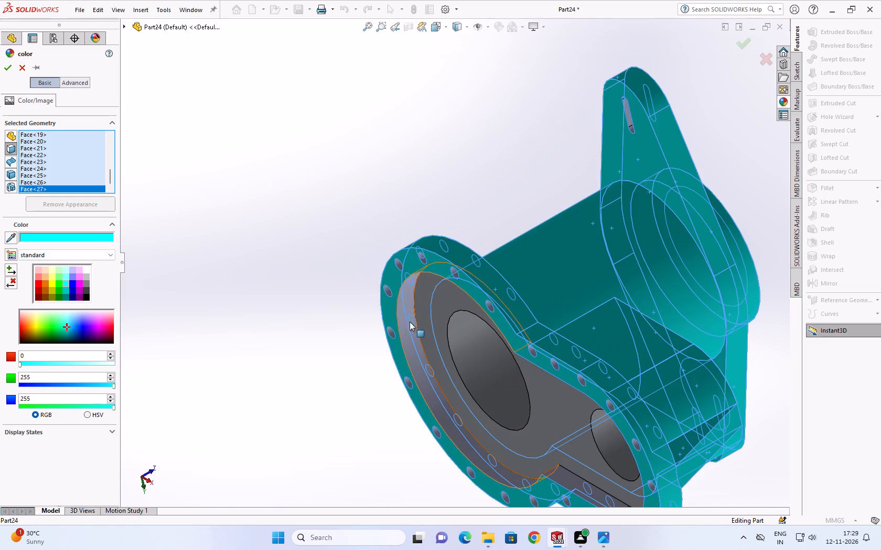
{"action": "left_click", "coordinate": [407, 322]}
{"action": "middle_click_drag", "start_coordinate": [408, 320], "coordinate": [501, 137]}
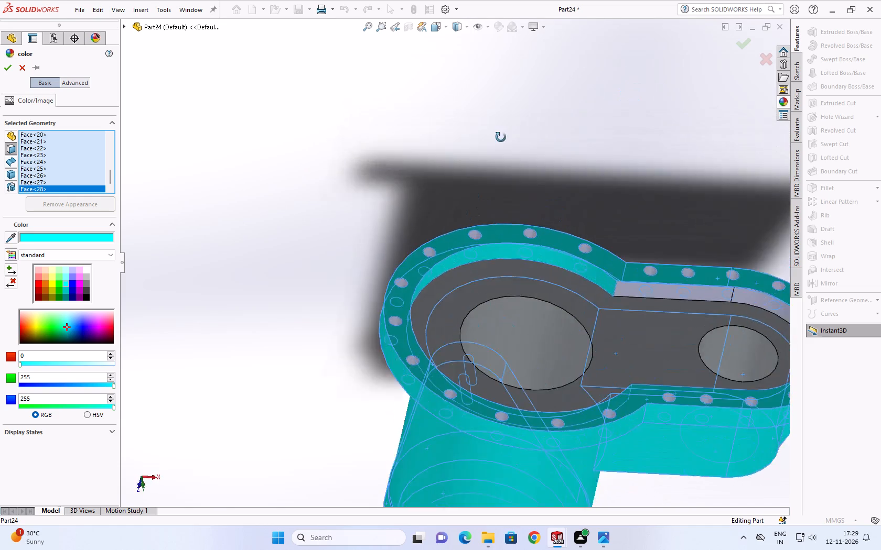
{"action": "middle_click_drag", "start_coordinate": [501, 137], "coordinate": [504, 122]}
{"action": "scroll", "coordinate": [636, 306], "scroll_direction": "down", "scroll_amount": 3}
{"action": "left_click", "coordinate": [668, 314]}
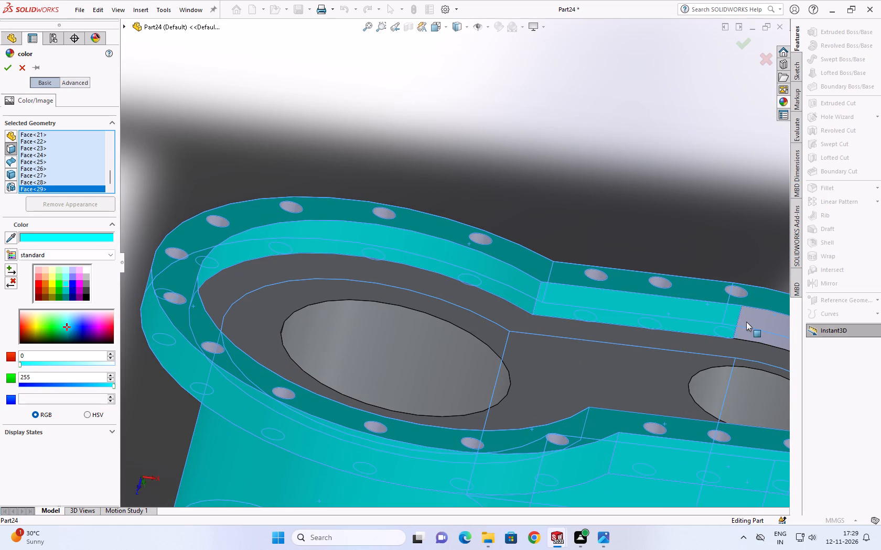
{"action": "left_click", "coordinate": [746, 322]}
{"action": "scroll", "coordinate": [750, 339], "scroll_direction": "up", "scroll_amount": 9}
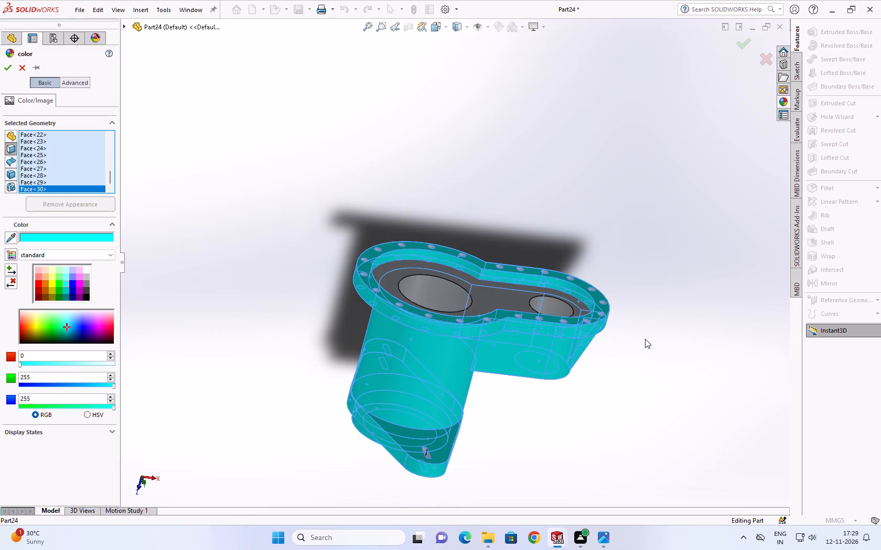
{"action": "scroll", "coordinate": [606, 307], "scroll_direction": "down", "scroll_amount": 1}
{"action": "middle_click_drag", "start_coordinate": [606, 307], "coordinate": [622, 486]}
{"action": "scroll", "coordinate": [543, 437], "scroll_direction": "down", "scroll_amount": 3}
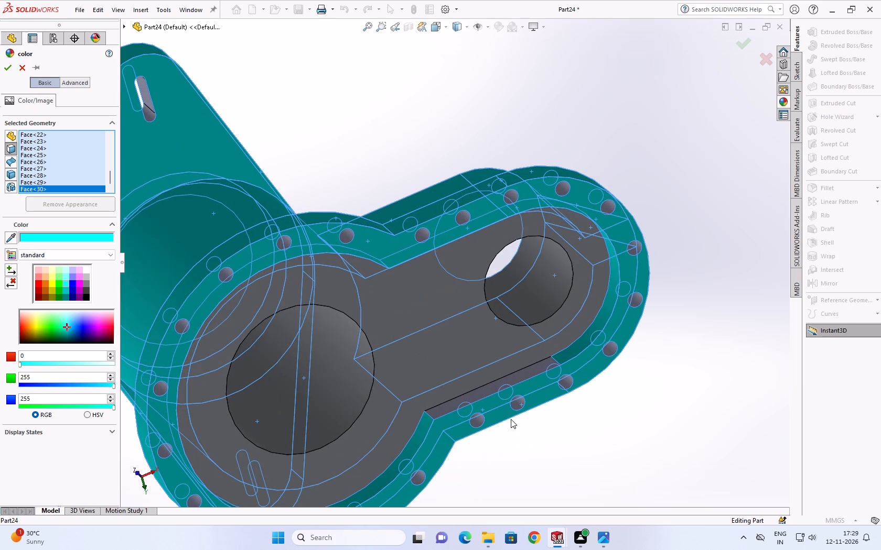
{"action": "left_click", "coordinate": [499, 383]}
{"action": "middle_click_drag", "start_coordinate": [626, 247], "coordinate": [630, 266]}
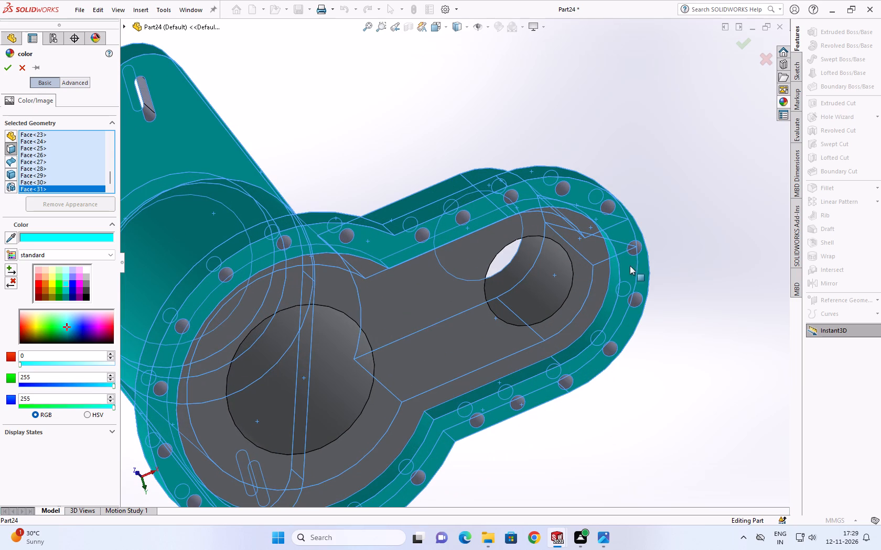
{"action": "middle_click_drag", "start_coordinate": [630, 266], "coordinate": [692, 419]}
{"action": "scroll", "coordinate": [577, 252], "scroll_direction": "up", "scroll_amount": 3}
{"action": "scroll", "coordinate": [456, 127], "scroll_direction": "up", "scroll_amount": 1}
{"action": "middle_click_drag", "start_coordinate": [452, 116], "coordinate": [389, 217]}
{"action": "scroll", "coordinate": [388, 214], "scroll_direction": "down", "scroll_amount": 2}
{"action": "middle_click_drag", "start_coordinate": [389, 217], "coordinate": [390, 218]}
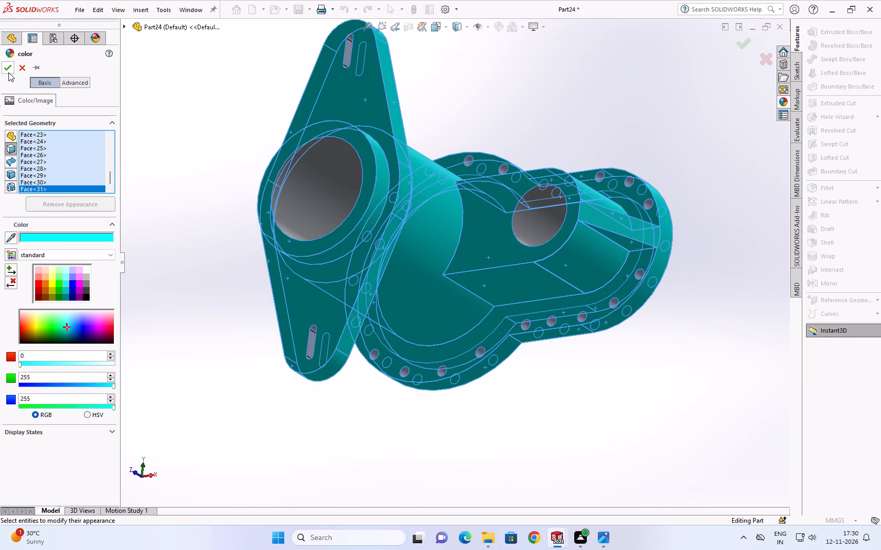
{"action": "left_click", "coordinate": [8, 72]}
Save the part as Part24 in the part 14 folder.
{"action": "scroll", "coordinate": [350, 135], "scroll_direction": "up", "scroll_amount": 4}
{"action": "middle_click_drag", "start_coordinate": [324, 165], "coordinate": [338, 319]}
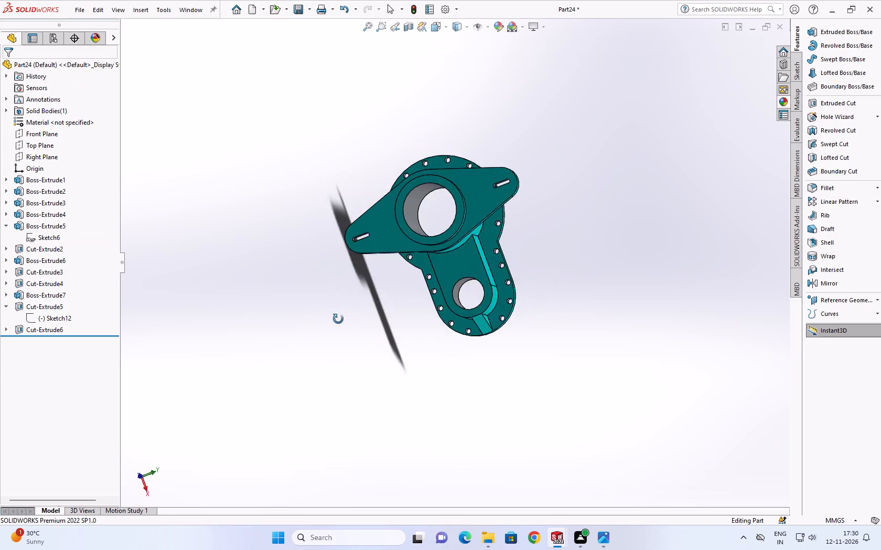
{"action": "middle_click_drag", "start_coordinate": [338, 319], "coordinate": [431, 307]}
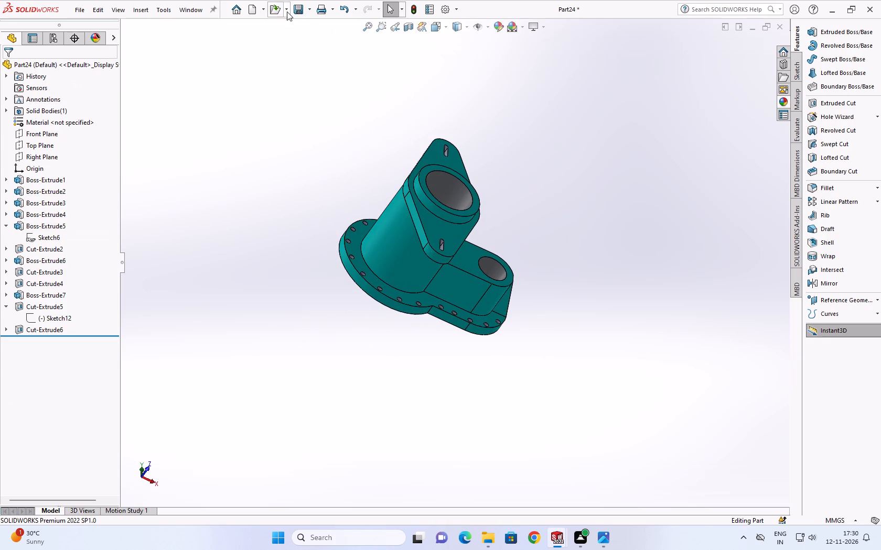
{"action": "left_click", "coordinate": [302, 3]}
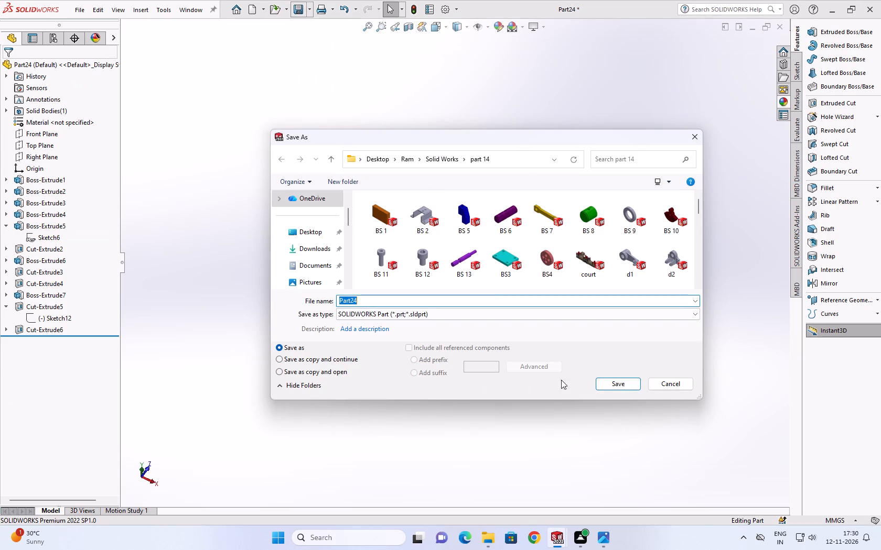
{"action": "left_click", "coordinate": [607, 381]}
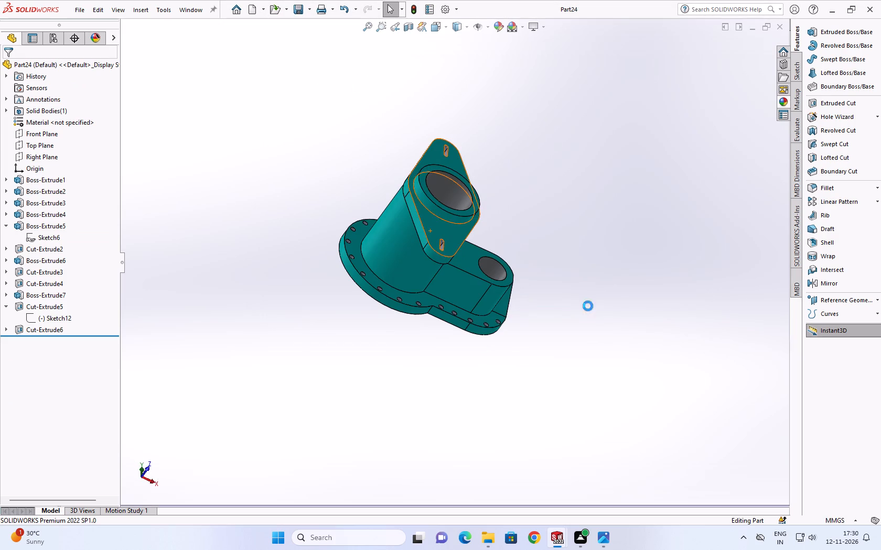